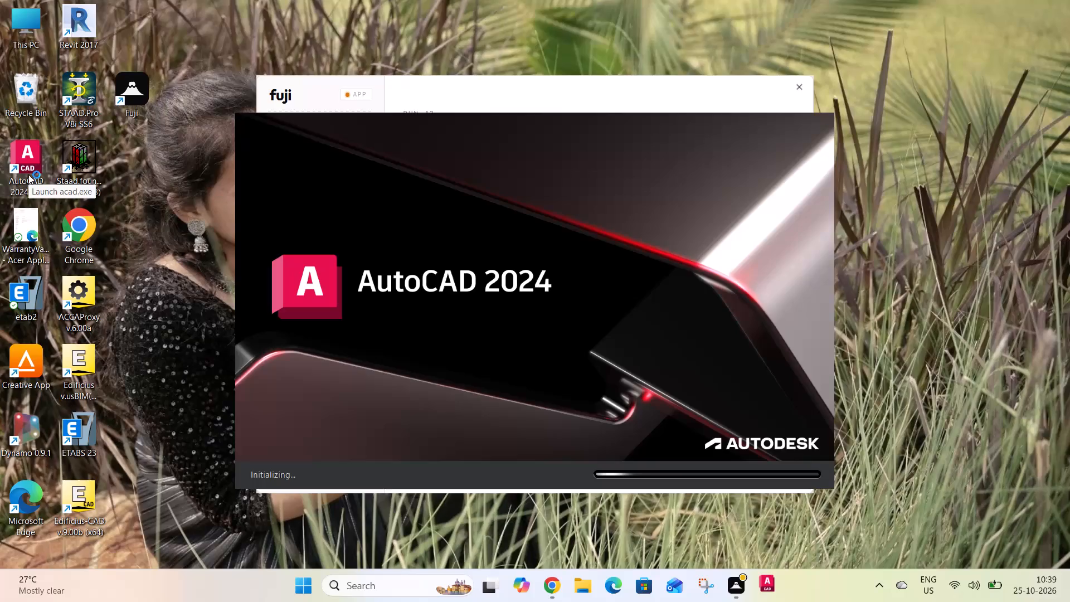
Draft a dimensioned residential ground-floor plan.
Start a new blank drawing from the default template.
left_click(352, 284)
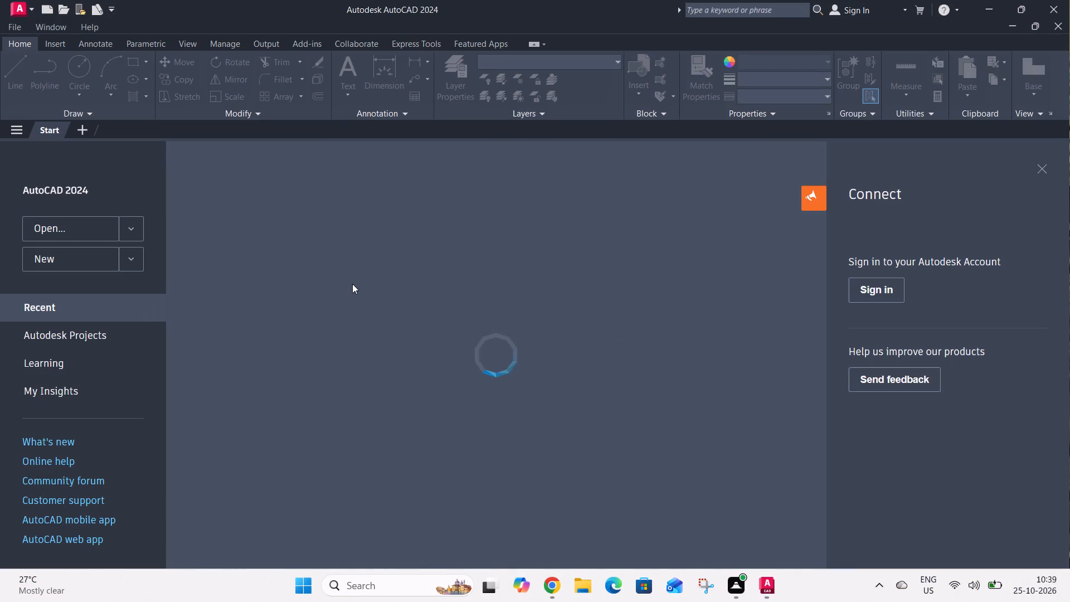
left_click(352, 284)
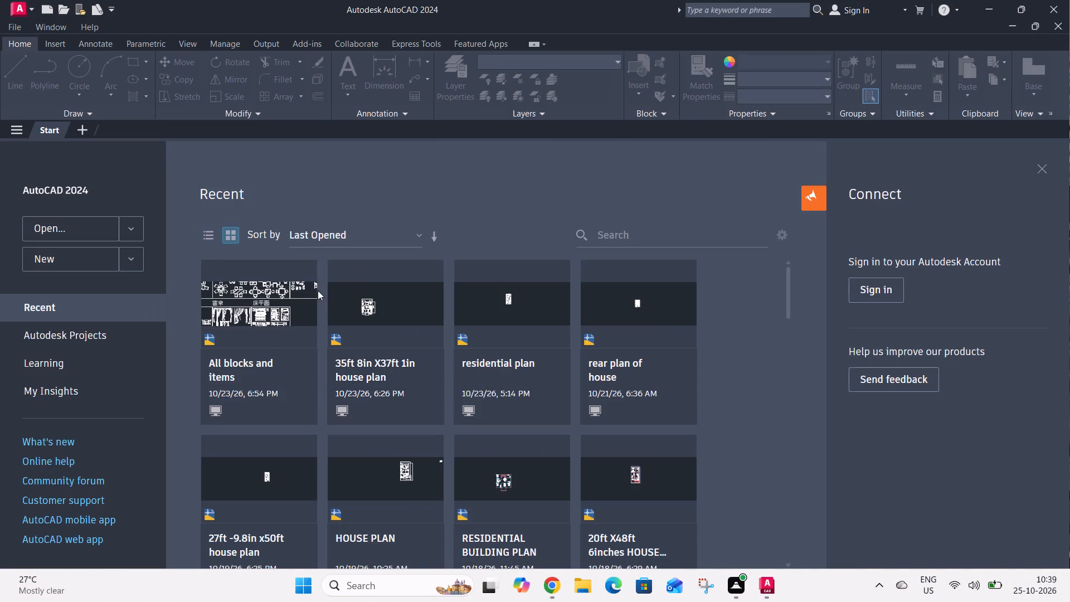
double_click(72, 253)
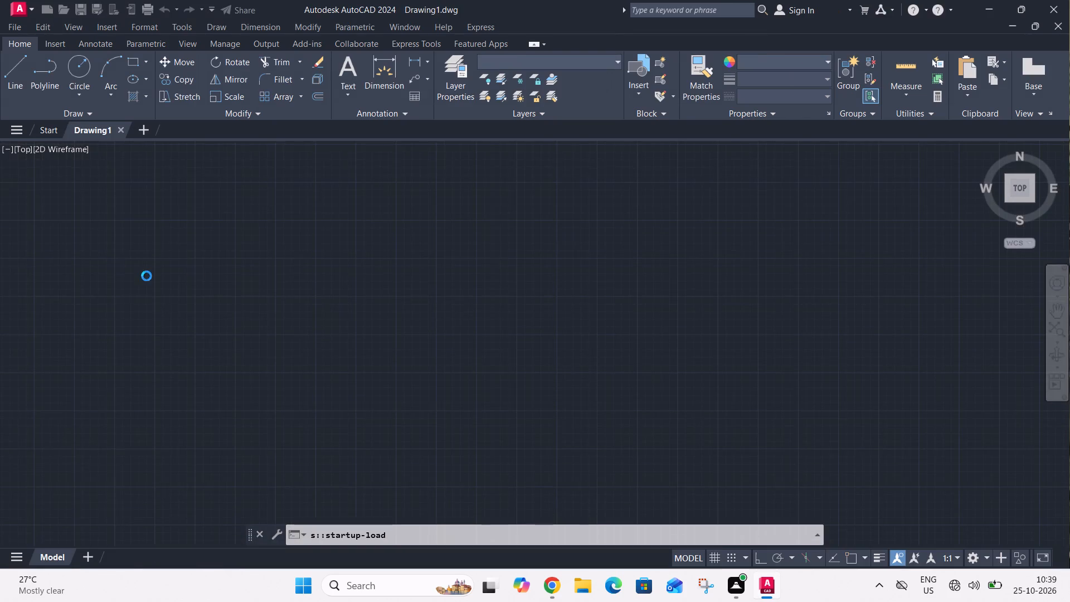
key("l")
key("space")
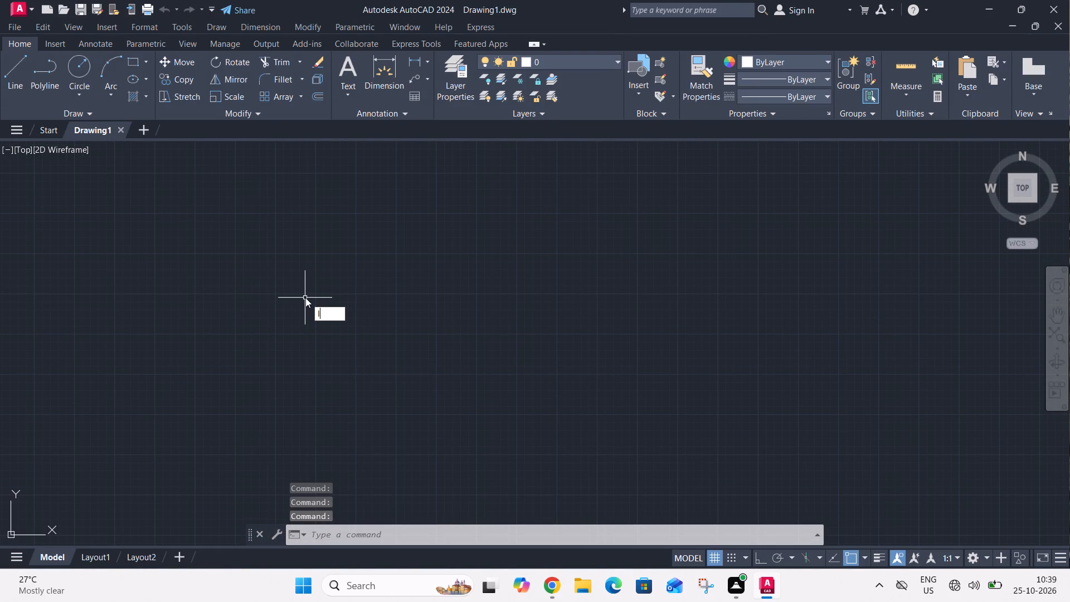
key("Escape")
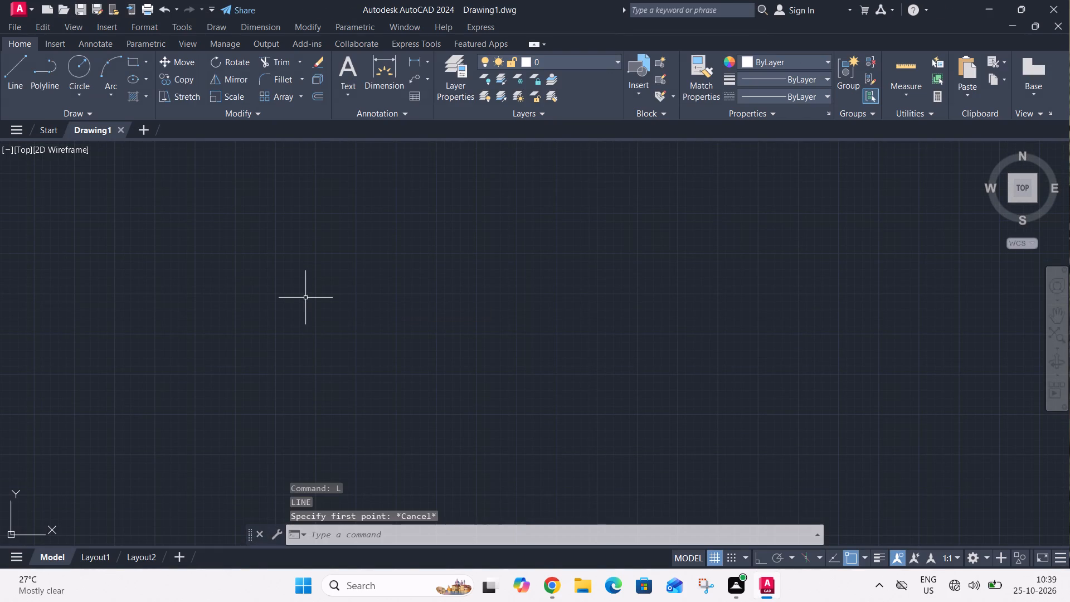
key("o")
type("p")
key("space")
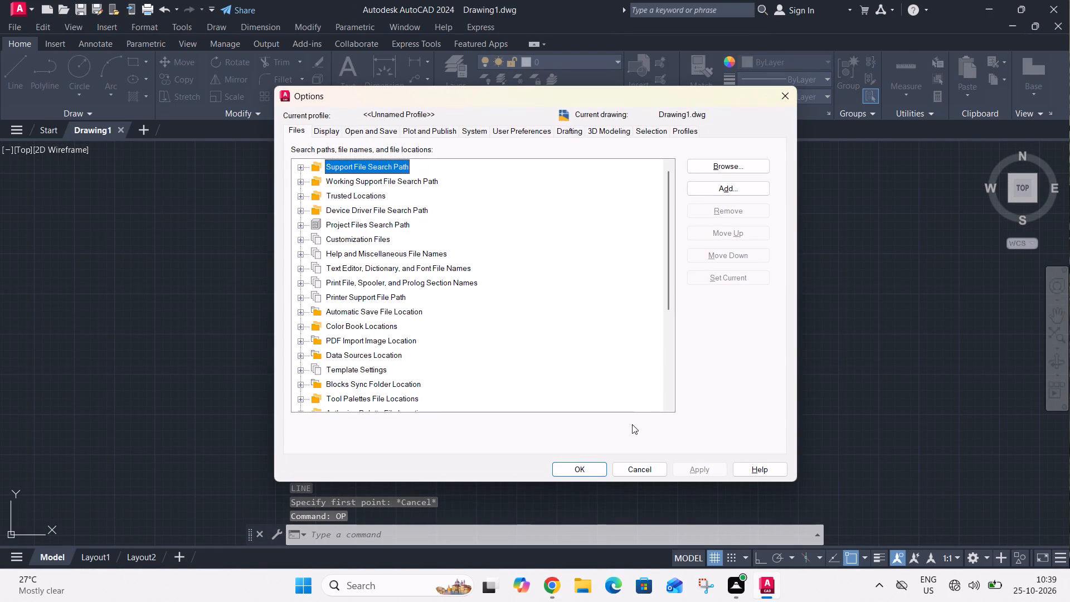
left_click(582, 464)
Save the drawing in Documents under the name "38ftX45ft house plan".
key("ctrl+s")
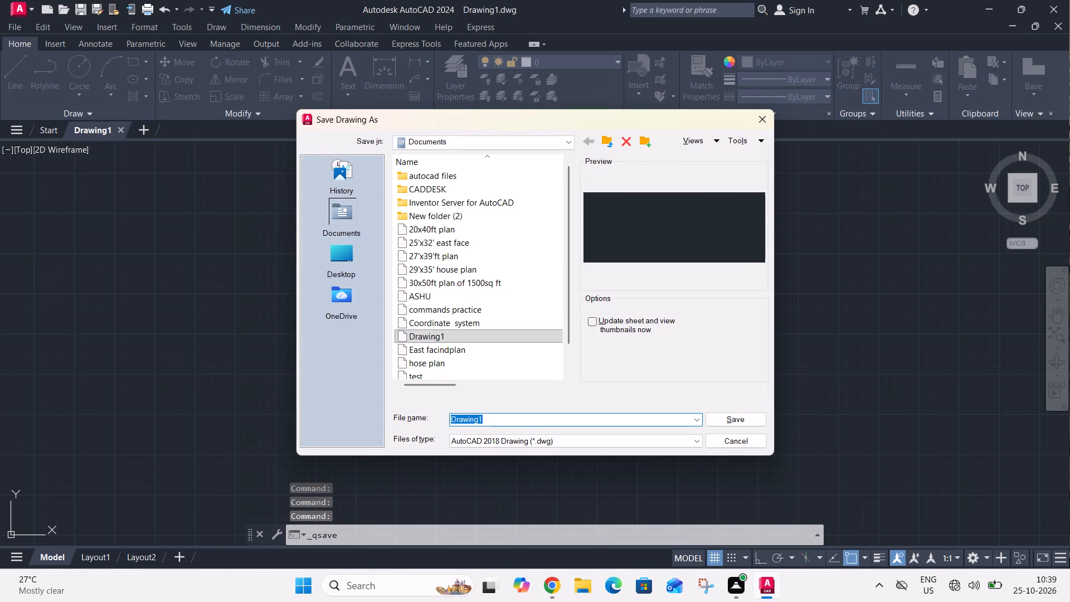
left_click(505, 420)
key("BackSpace")
key("BackSpace")
key("BackSpace")
key("BackSpace")
key("BackSpace")
key("BackSpace")
key("BackSpace")
key("BackSpace")
key("BackSpace")
key("BackSpace")
key("BackSpace")
key("BackSpace")
key("BackSpace")
key("BackSpace")
key("BackSpace")
key("BackSpace")
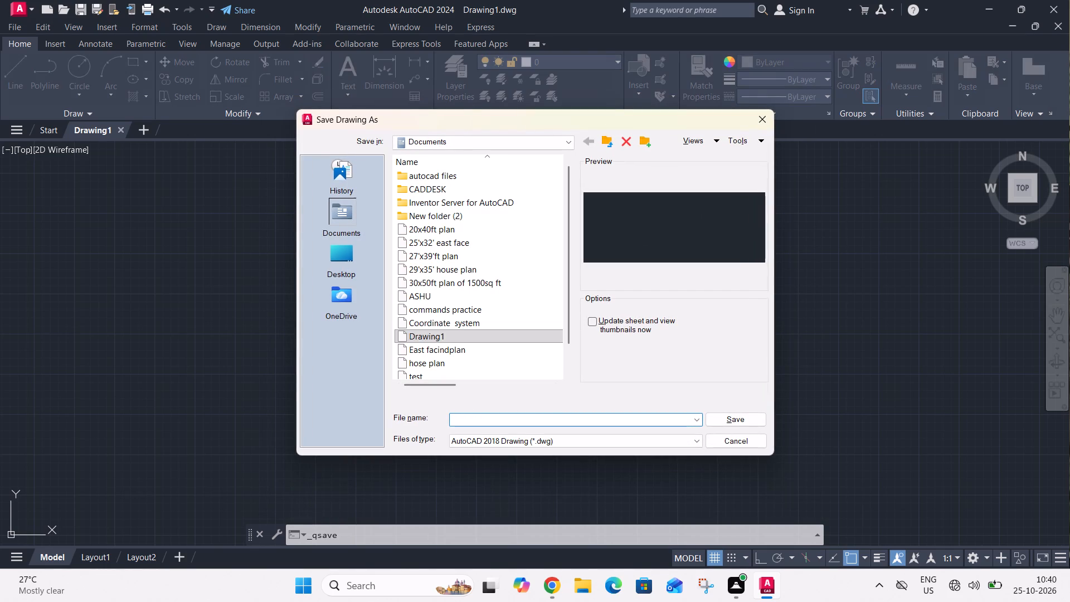
type("38")
type("ft")
key("shift+x")
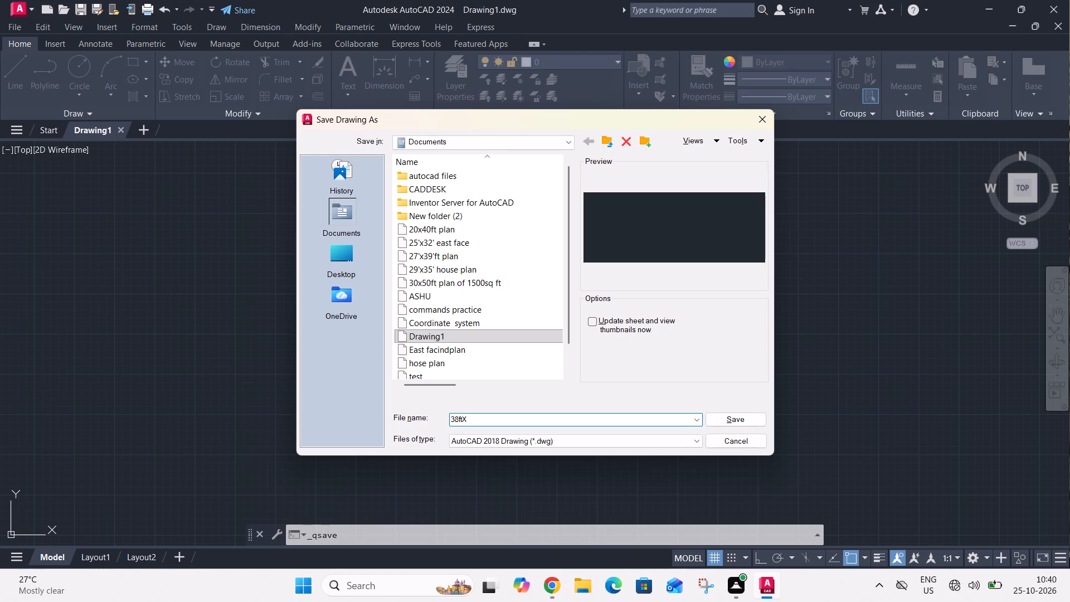
type("45")
type("ft")
key("space")
type("house plan")
key("Return")
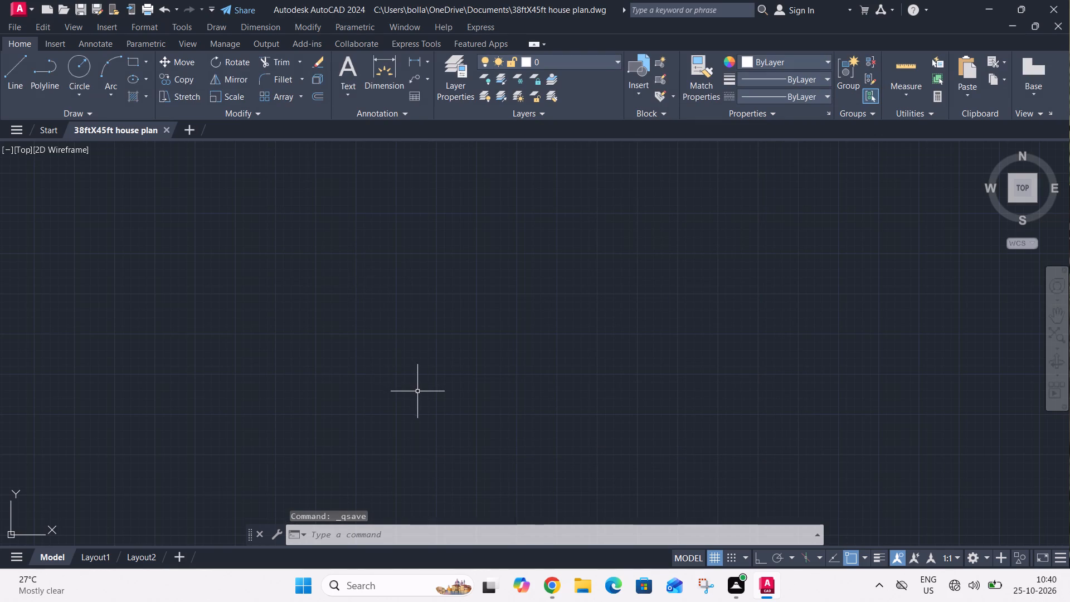
key("ctrl+s")
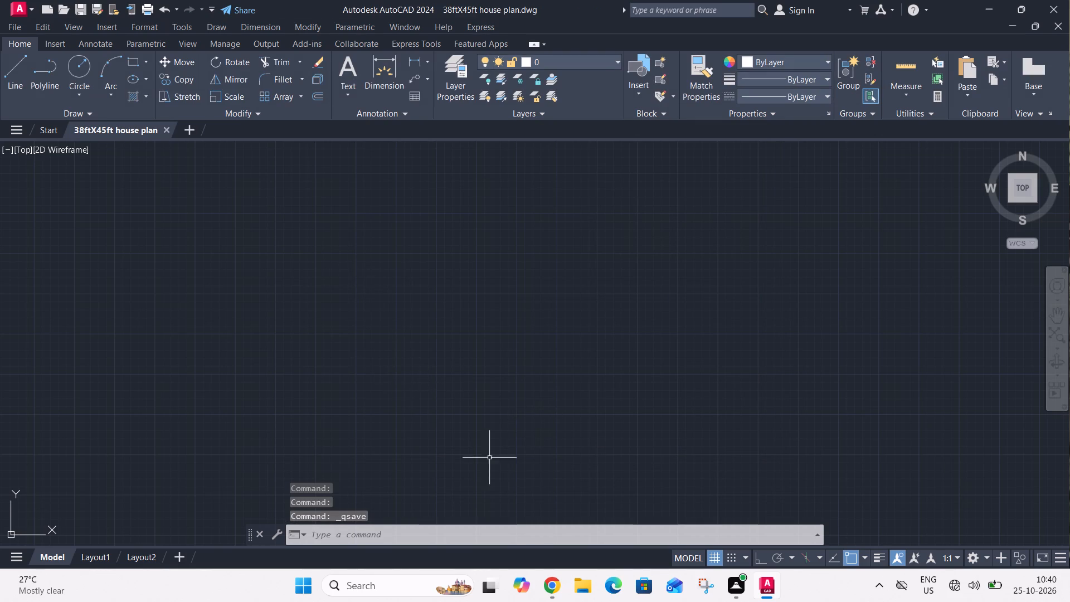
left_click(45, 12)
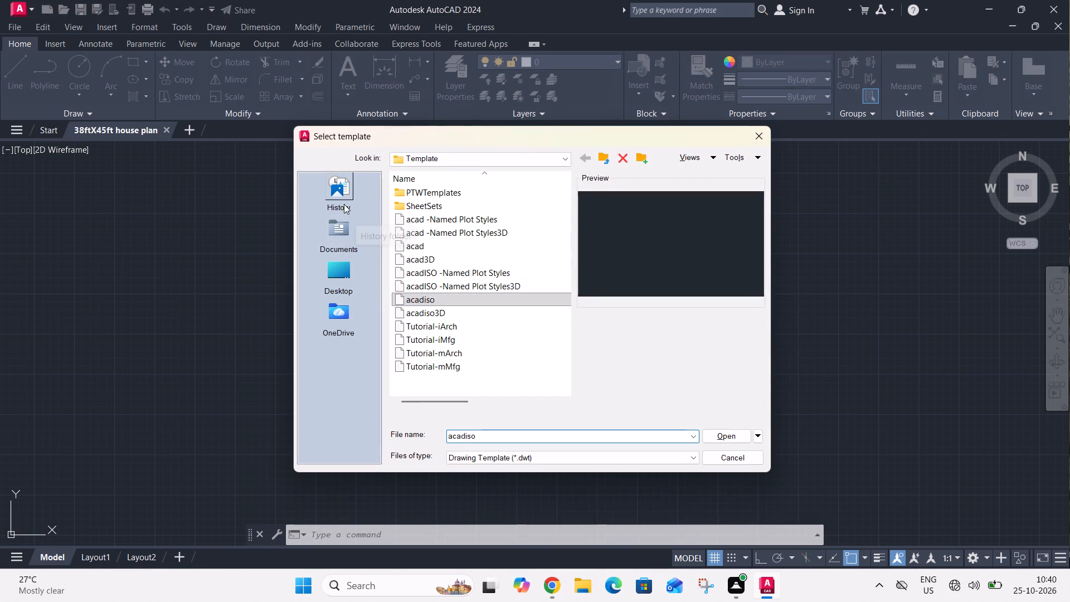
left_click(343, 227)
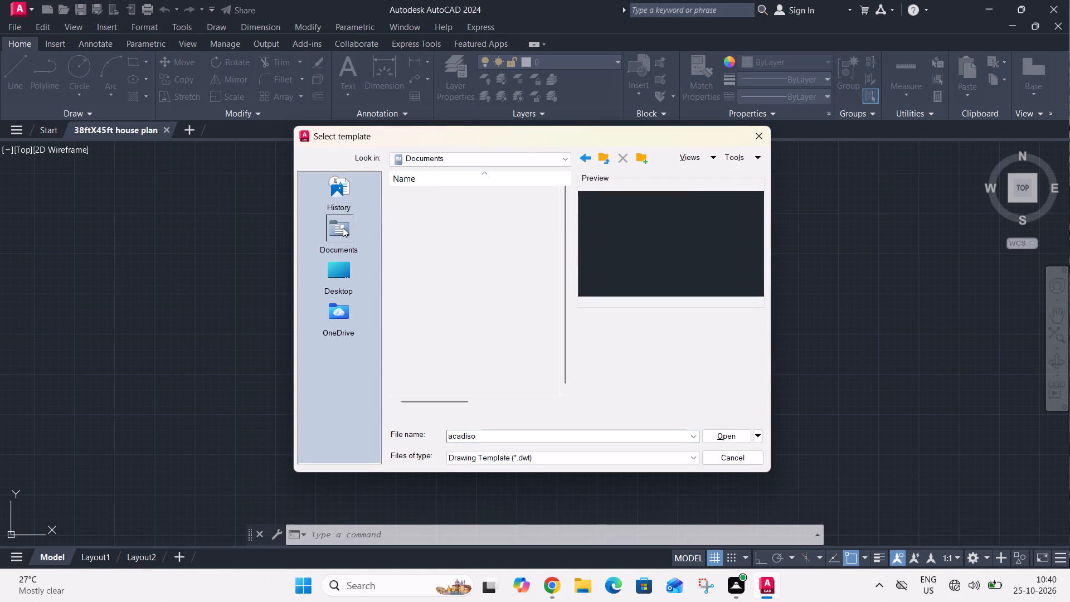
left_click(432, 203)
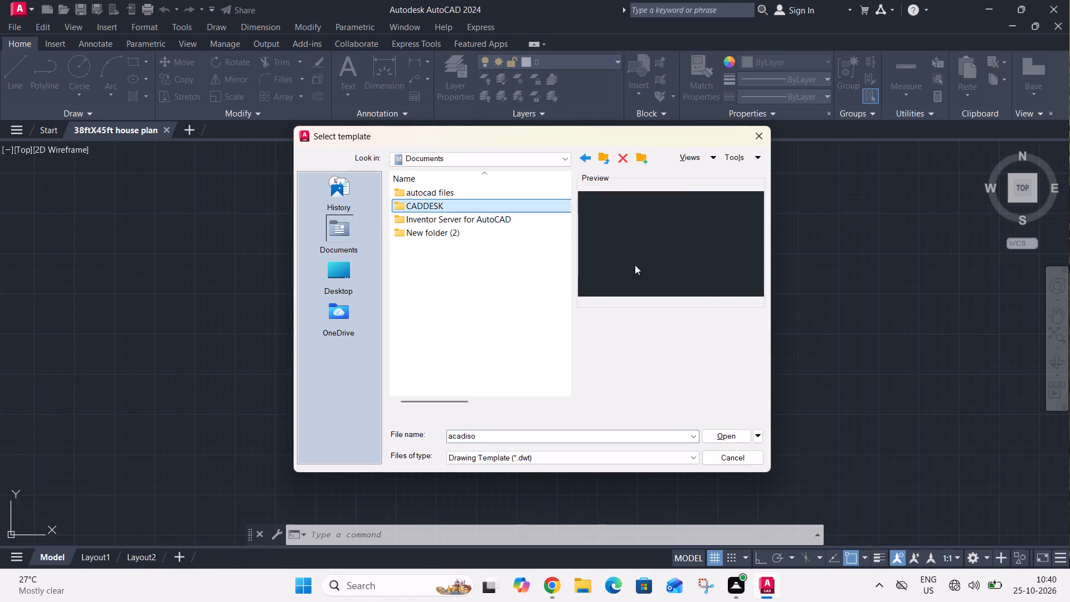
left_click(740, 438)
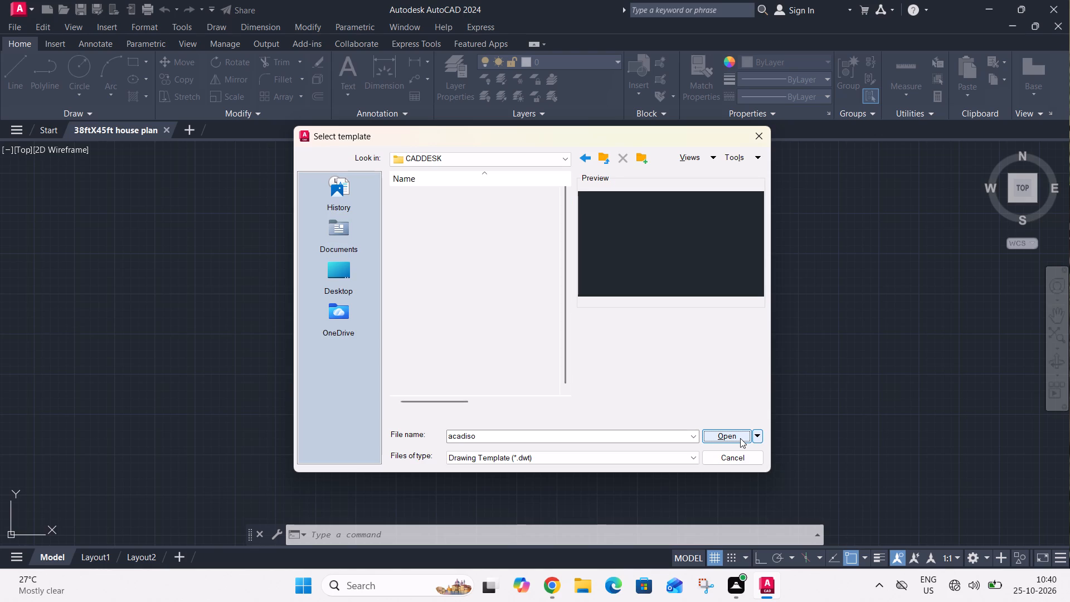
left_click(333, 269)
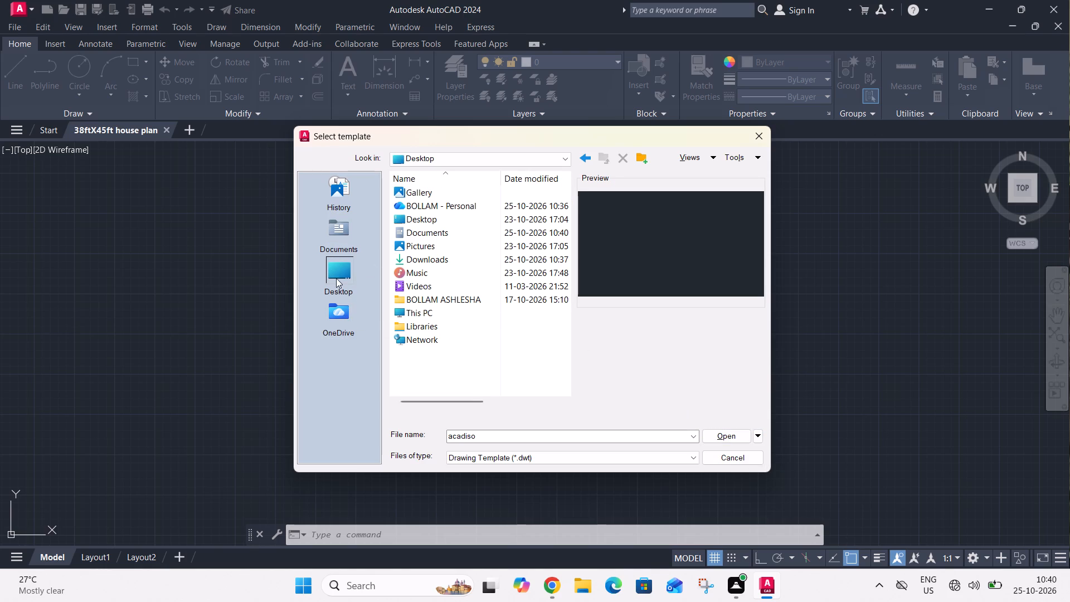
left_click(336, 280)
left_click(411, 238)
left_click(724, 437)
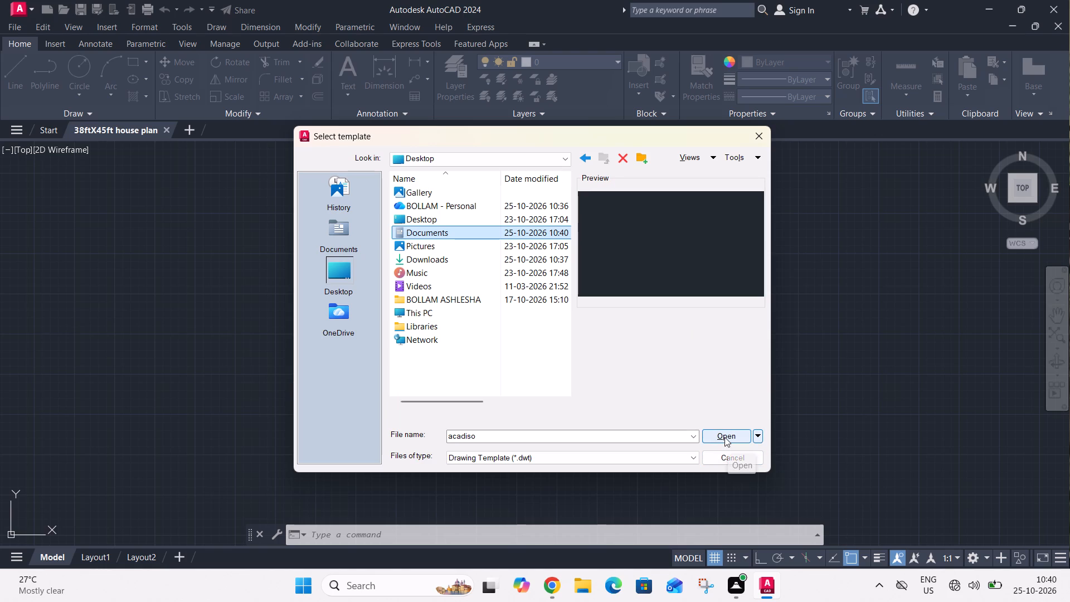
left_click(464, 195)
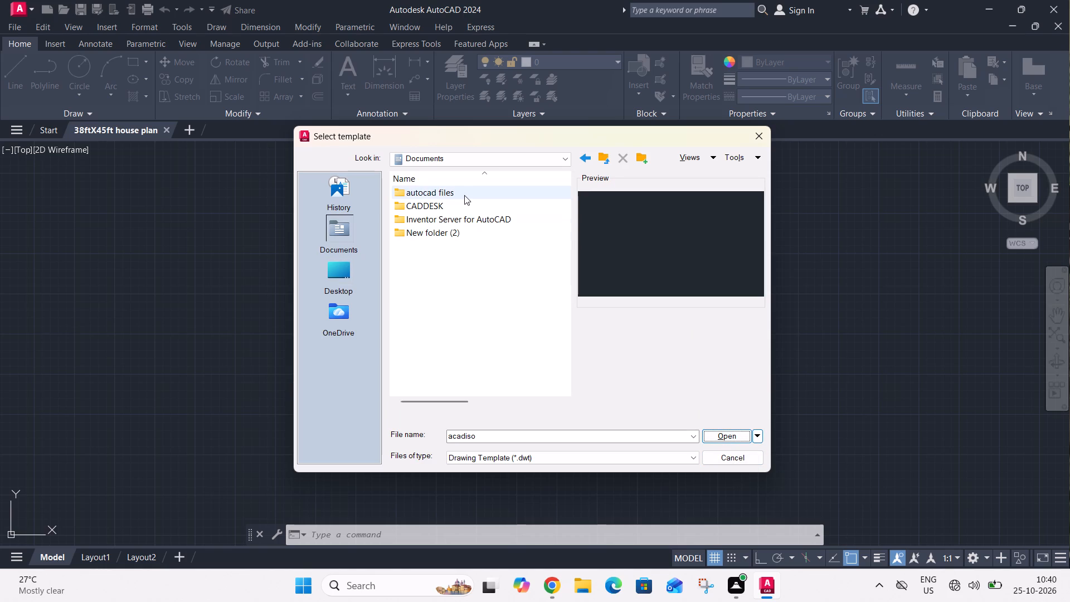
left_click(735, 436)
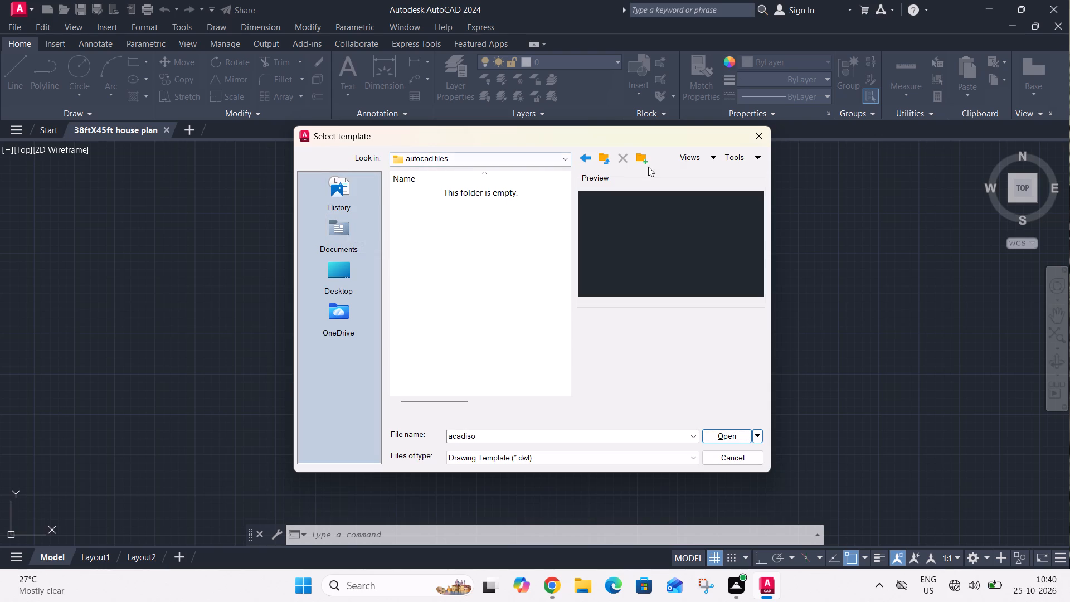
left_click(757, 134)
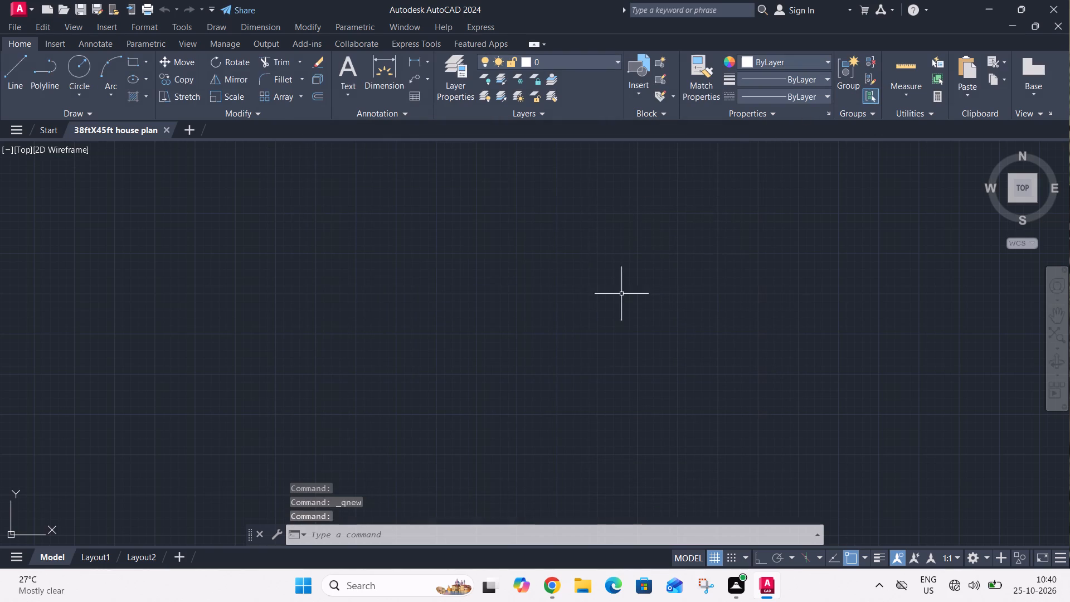
Turn on the command log file with LOGFILEON.
type("lo")
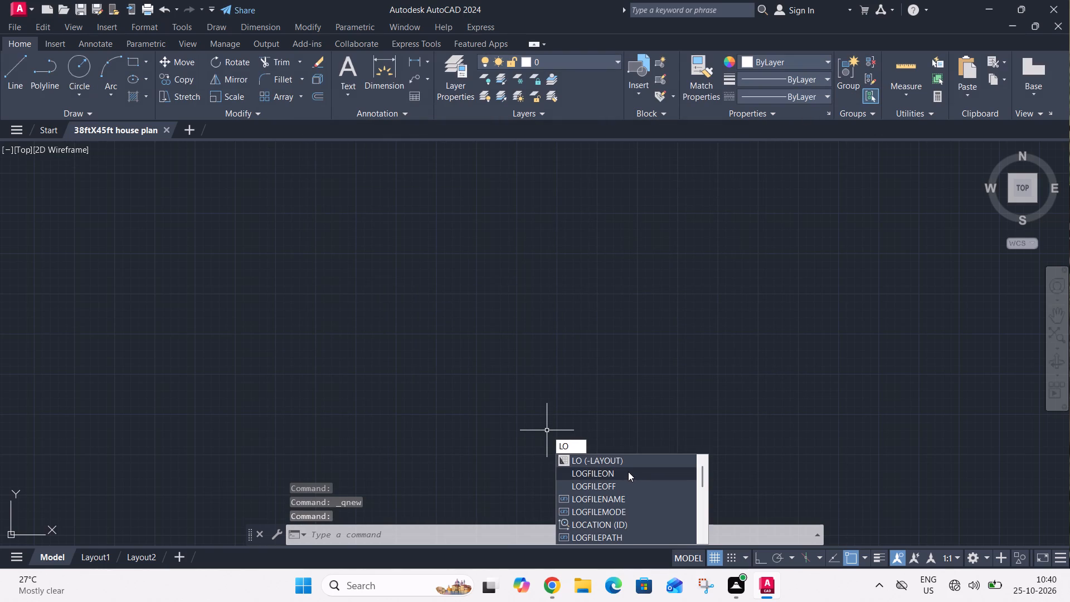
left_click(628, 472)
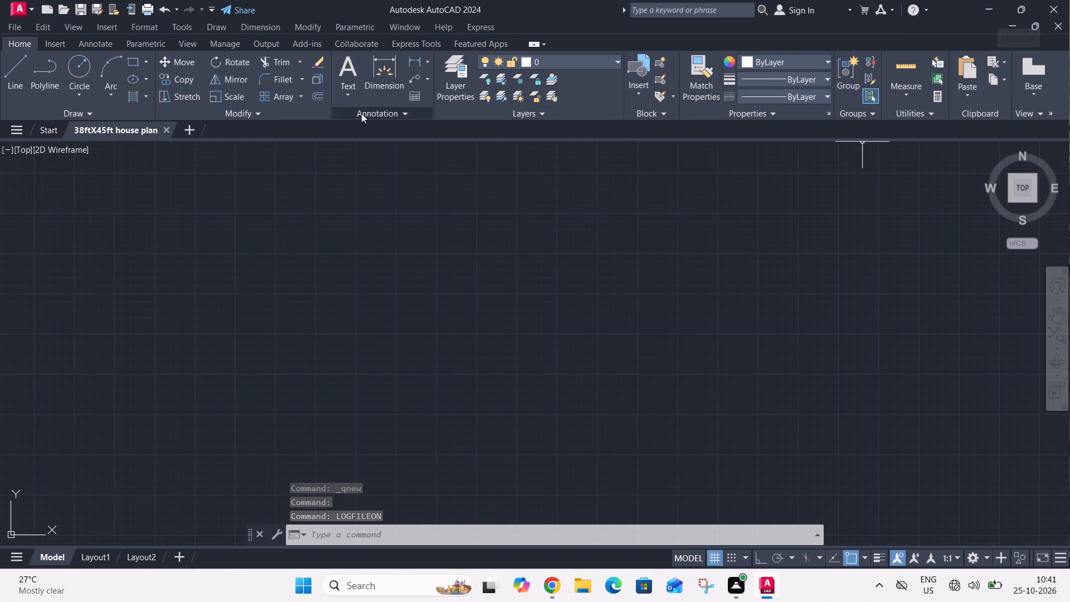
Close the house plan drawing and start another blank drawing from the acadiso template.
left_click(164, 132)
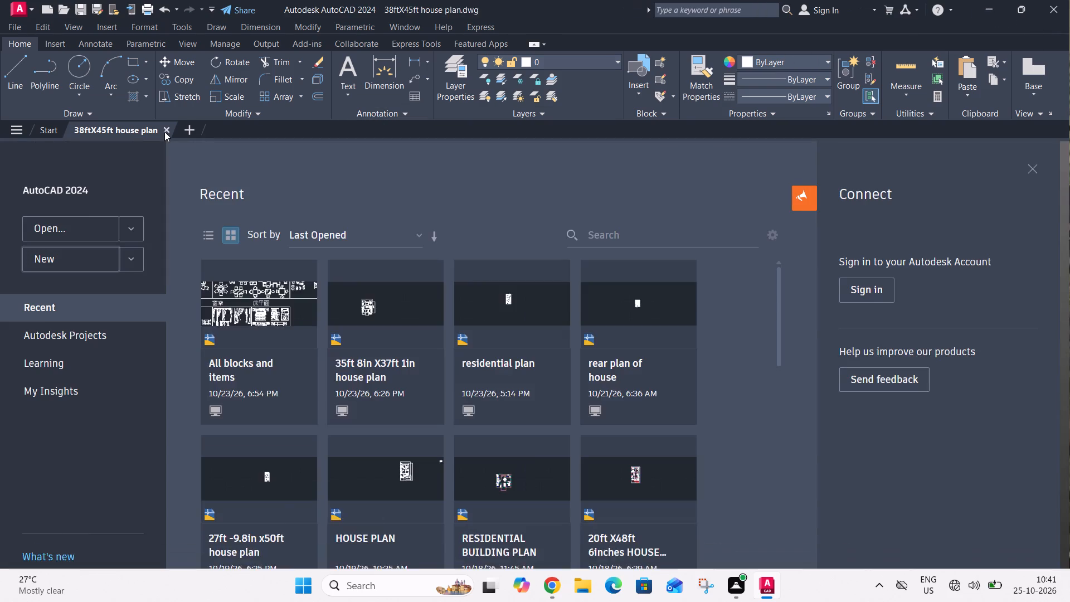
double_click(74, 256)
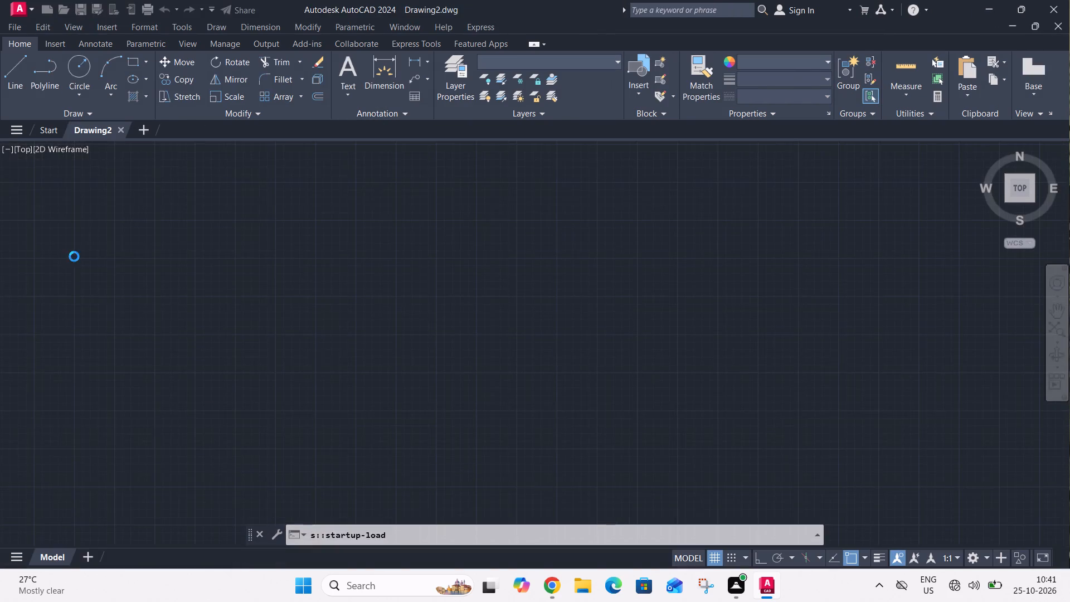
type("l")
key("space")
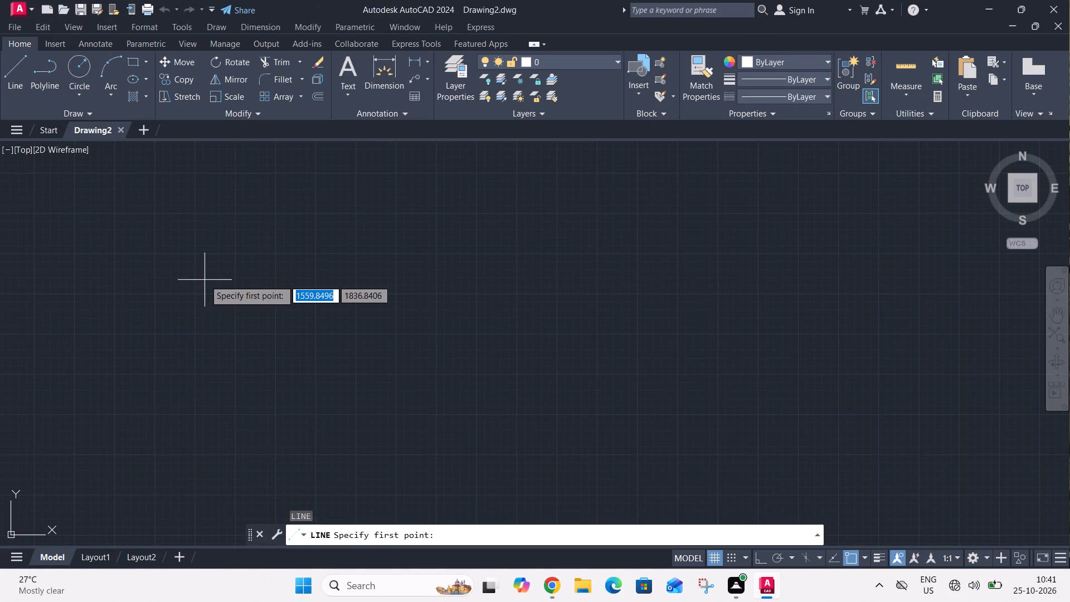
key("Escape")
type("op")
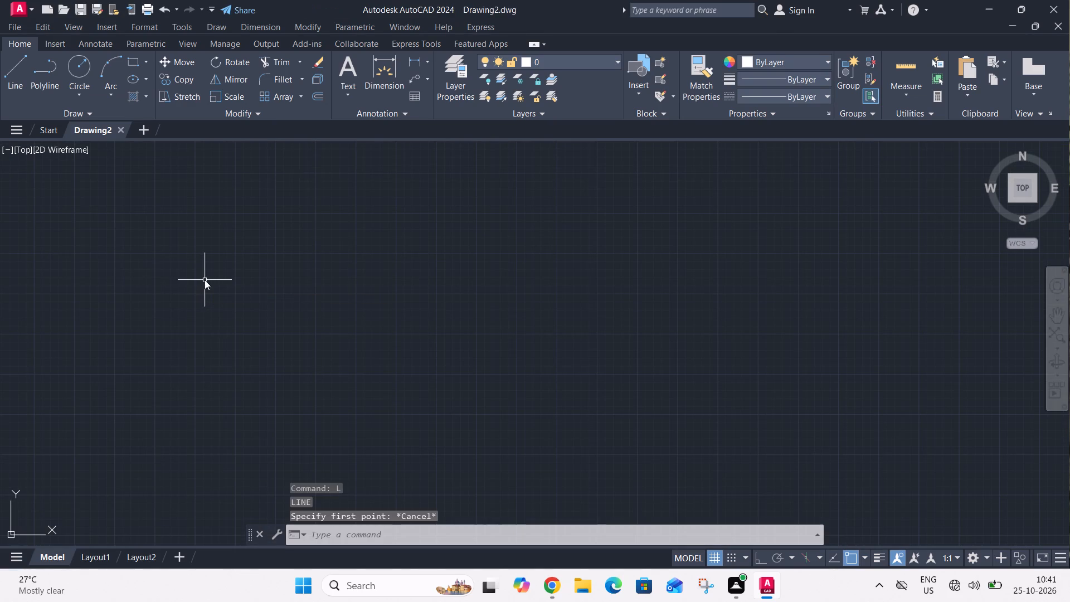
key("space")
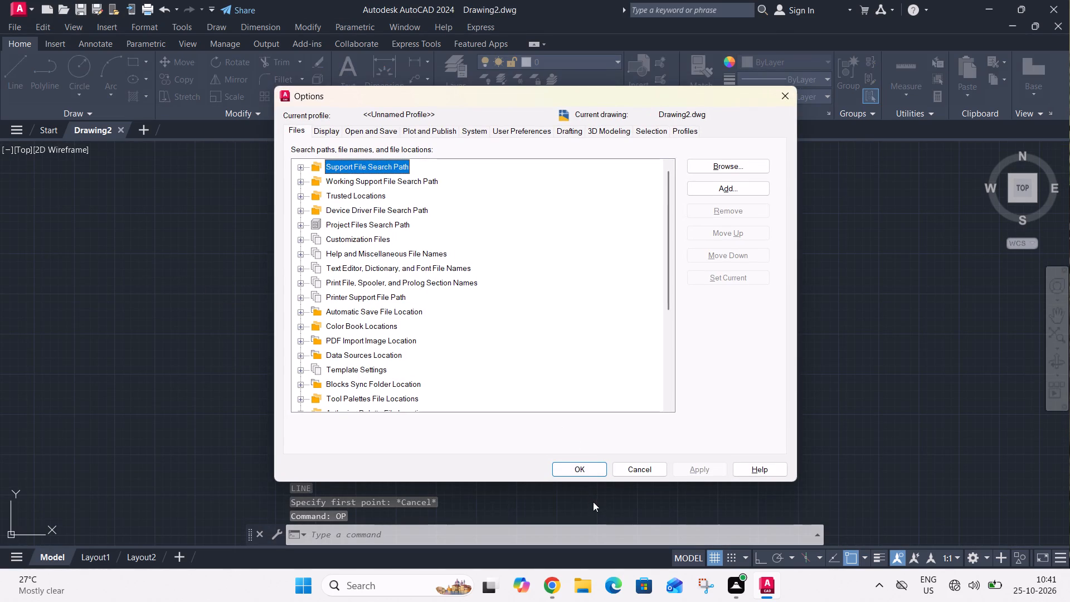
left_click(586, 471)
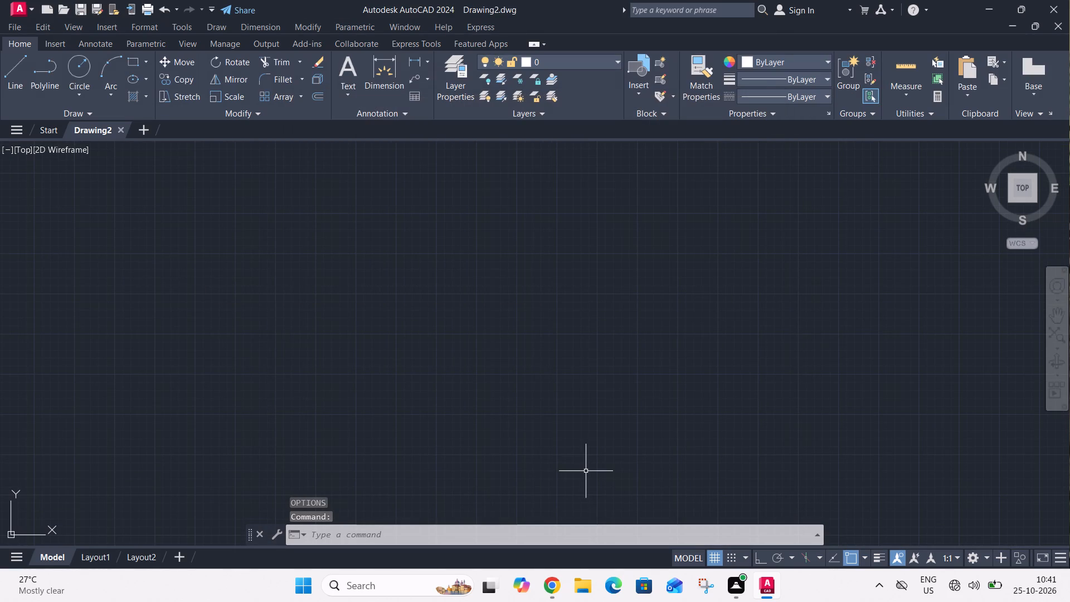
Save the new drawing in Documents as "38ftX45ft house plan", replacing the existing file of that name.
key("ctrl+s")
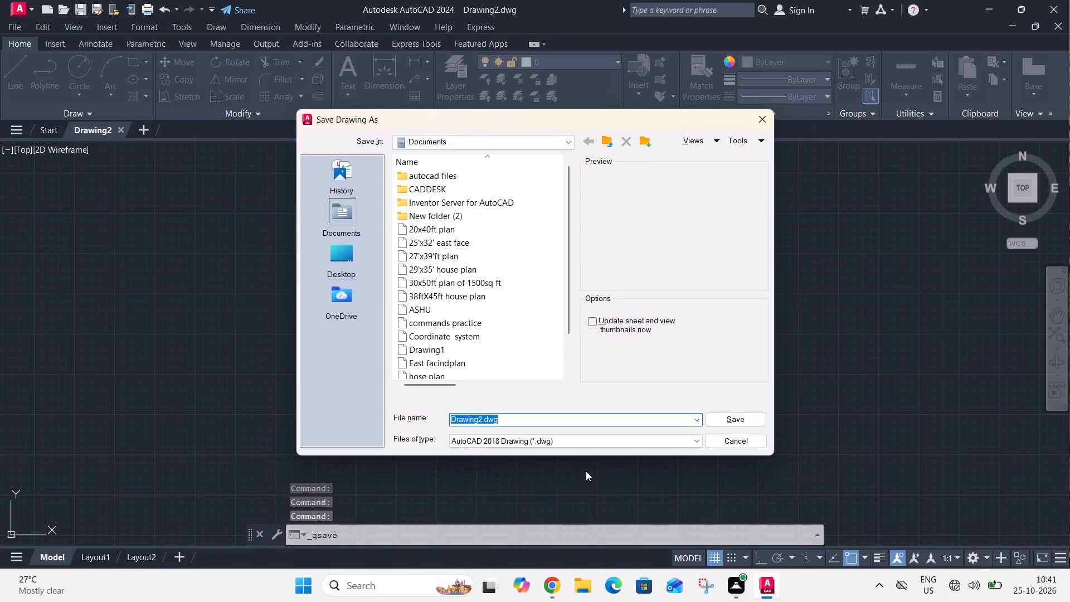
left_click(511, 419)
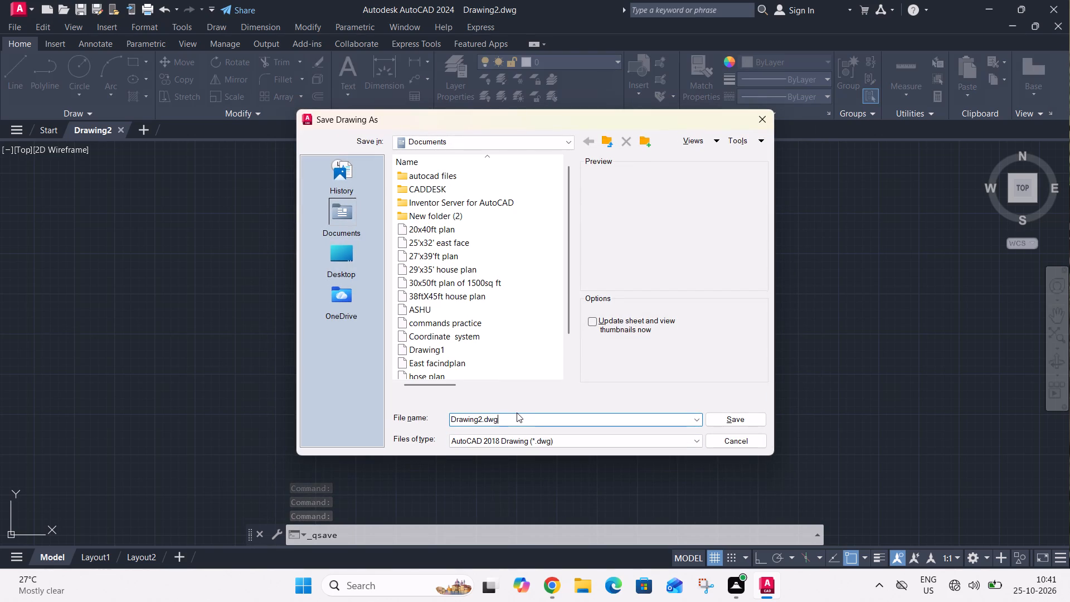
left_click(489, 297)
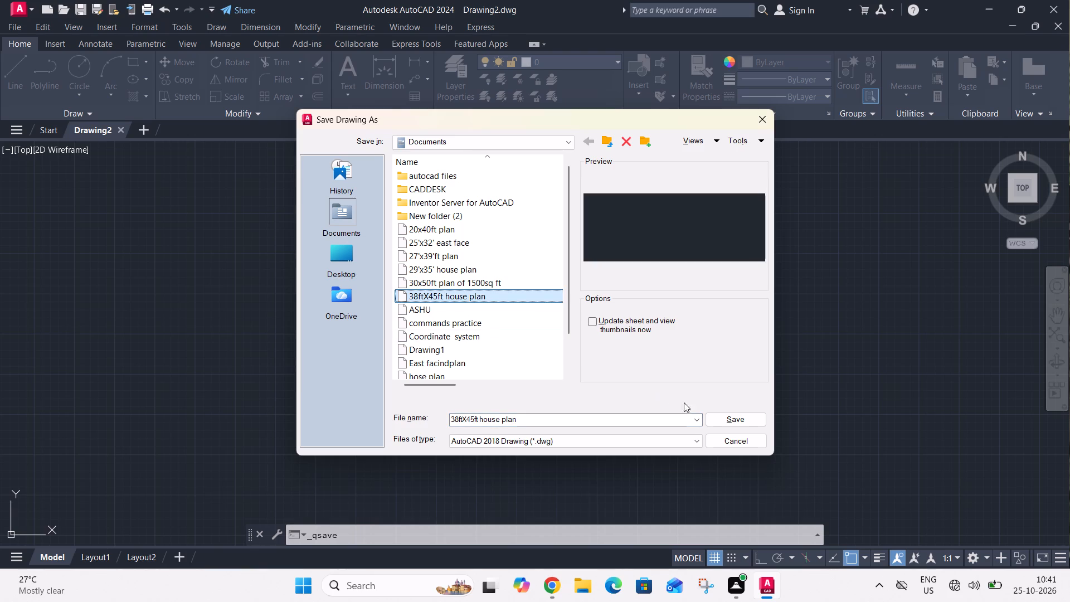
left_click(717, 415)
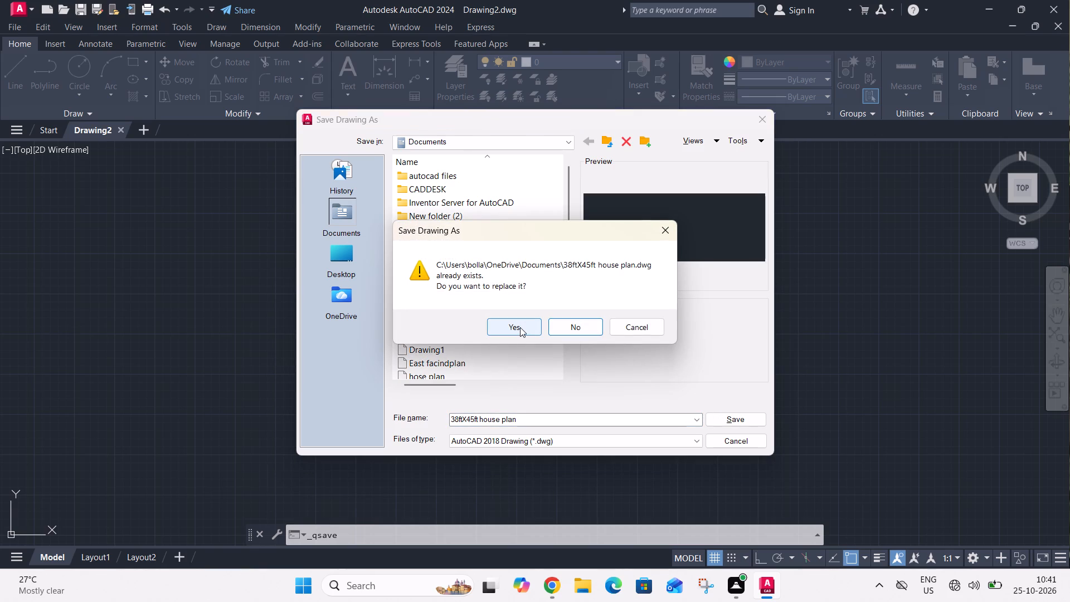
left_click(520, 327)
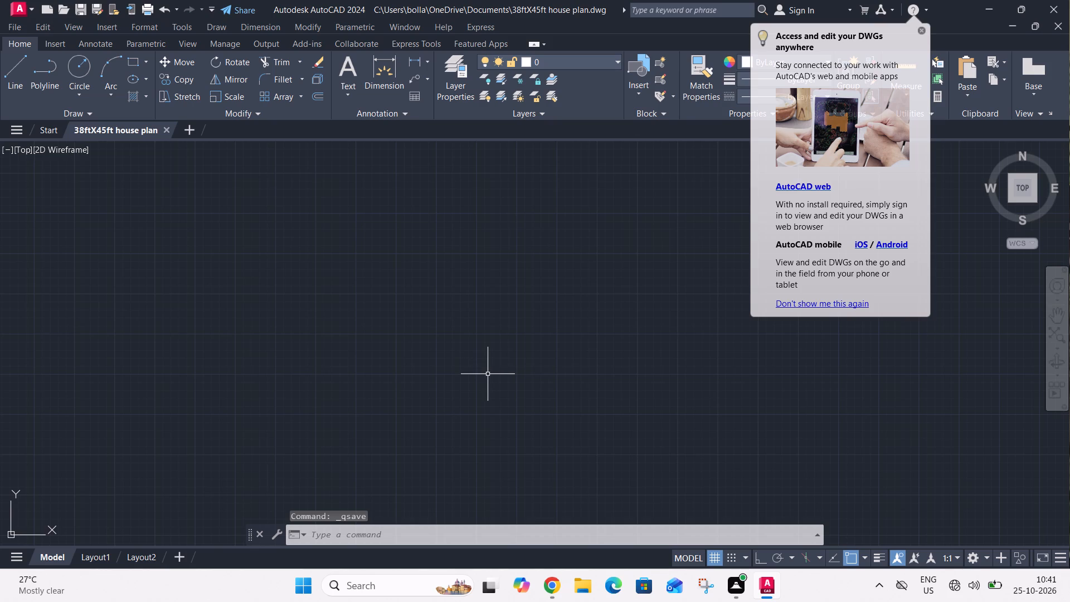
Turn on the command log file for this drawing with LOGFILEON.
type("lo")
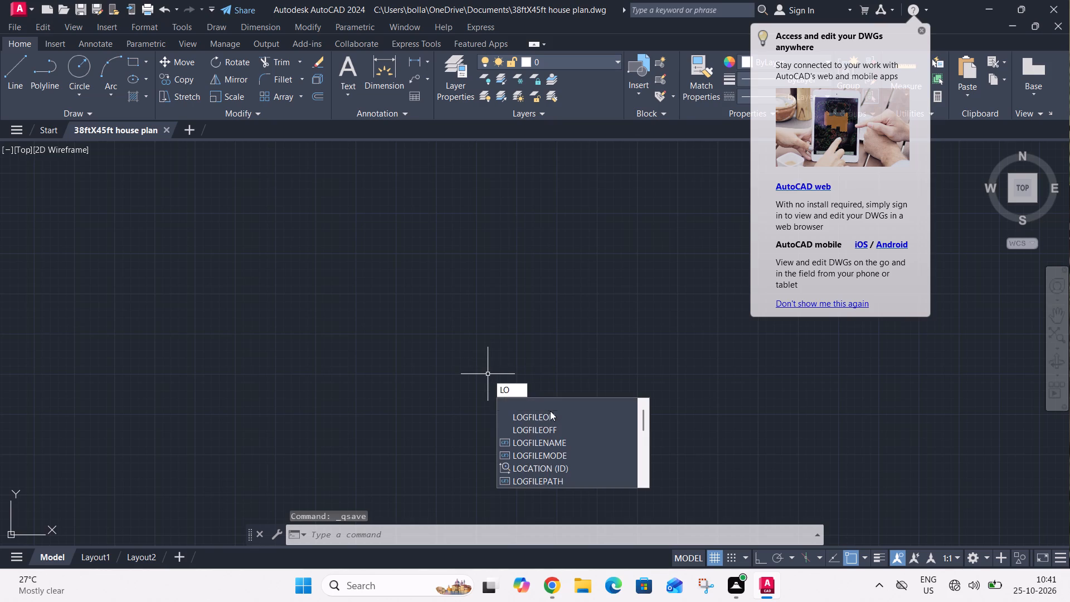
left_click(551, 414)
Configure the drawing units to Engineering length type with Inches as the insertion scale.
type("un")
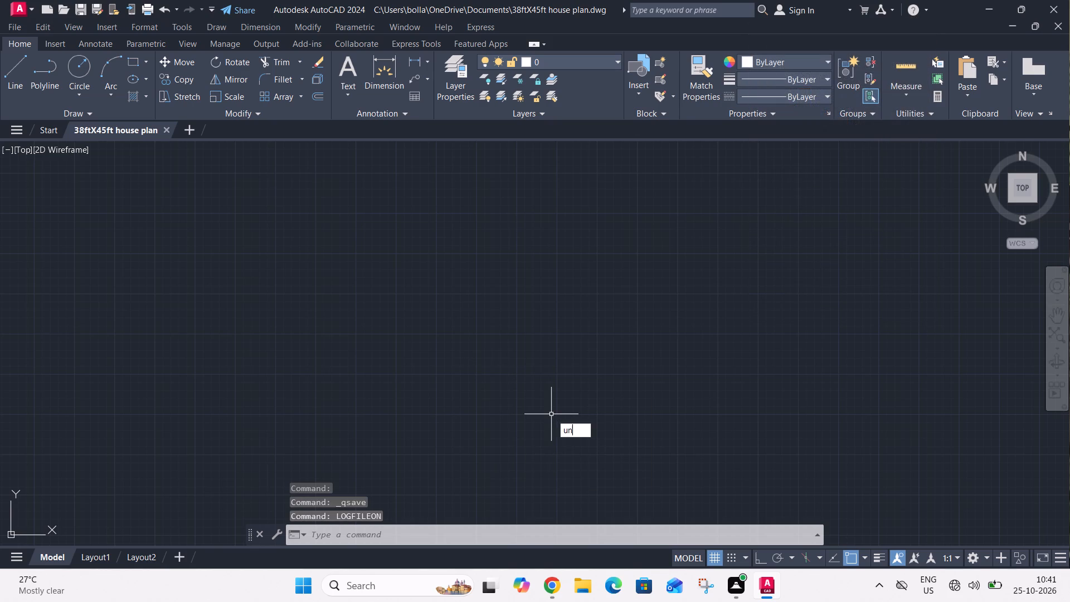
key("space")
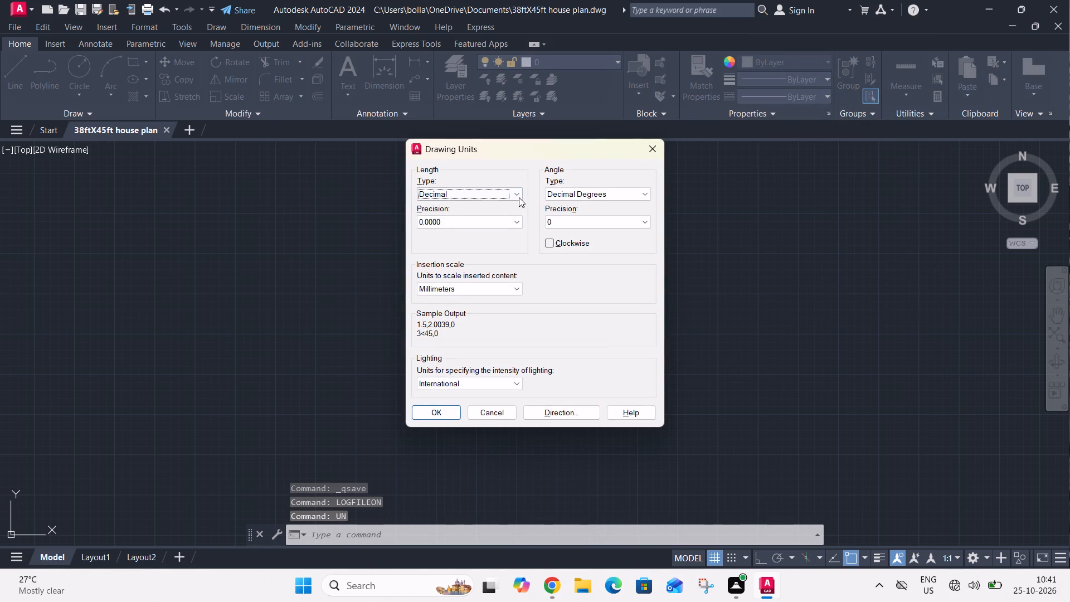
left_click(518, 196)
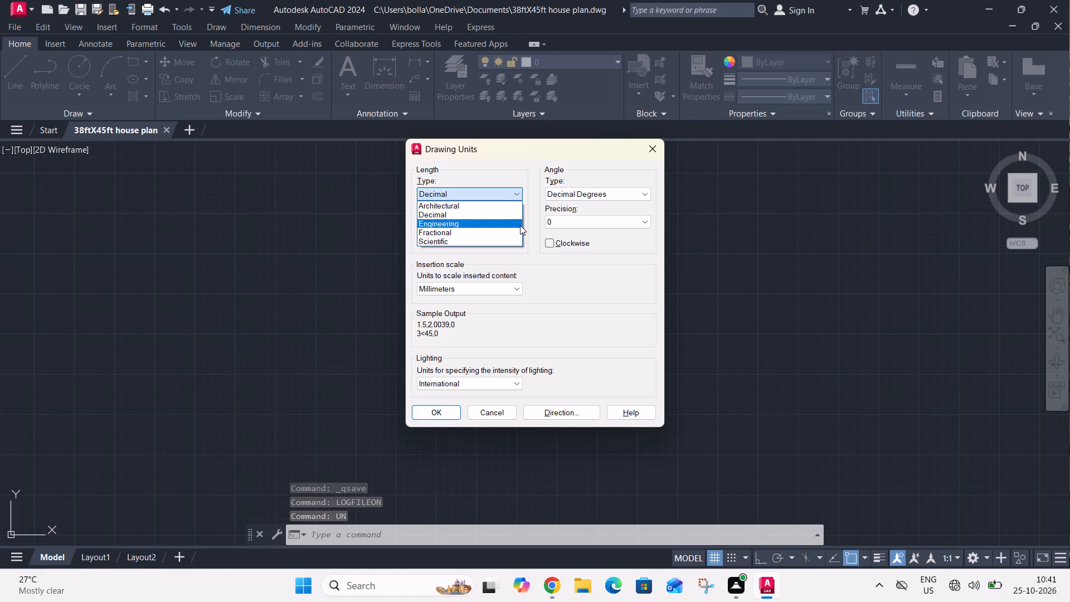
left_click(520, 225)
left_click(502, 285)
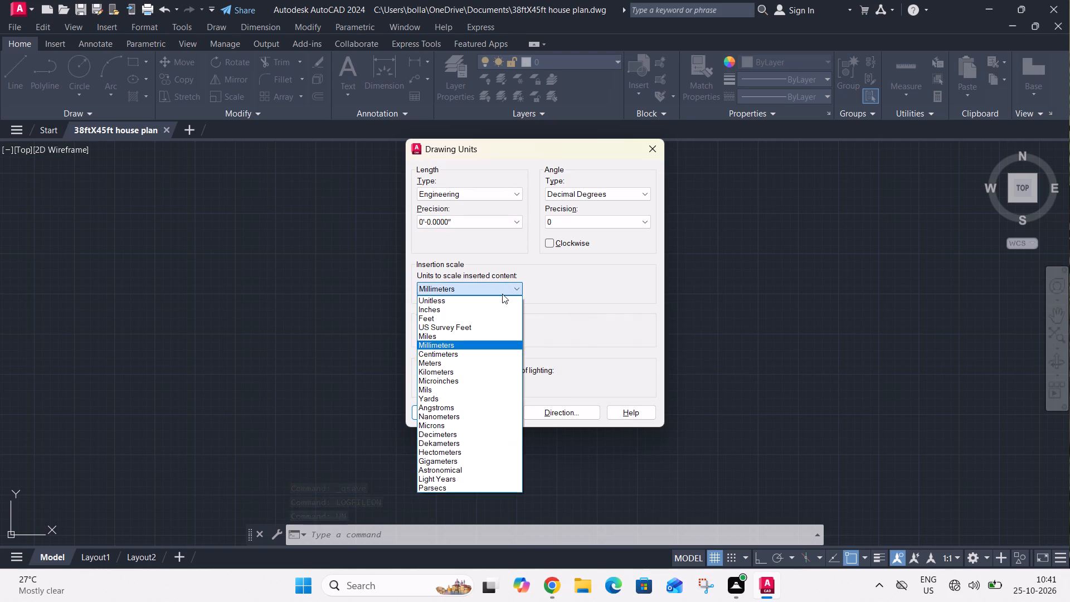
left_click(503, 307)
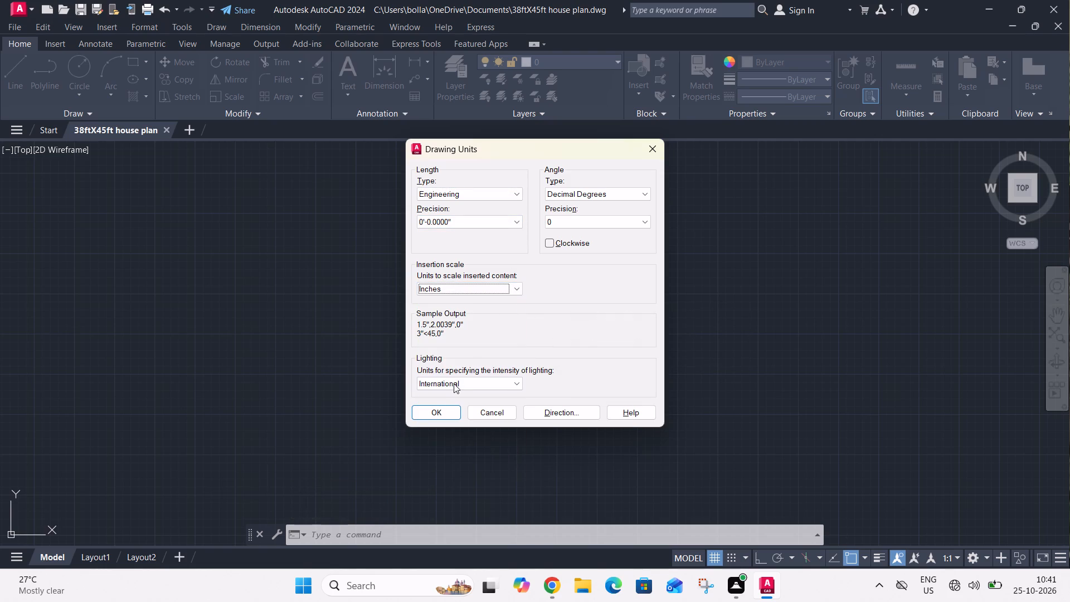
left_click(443, 414)
Modify the ISO-25 dimension style so its primary units use the Engineering format.
type("d")
key("space")
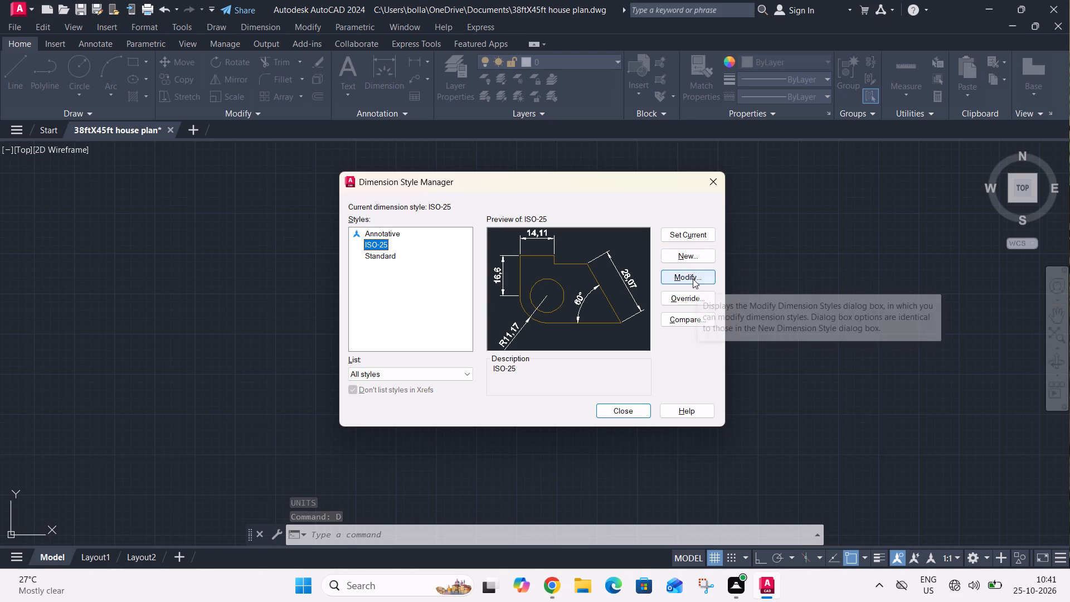
left_click(693, 279)
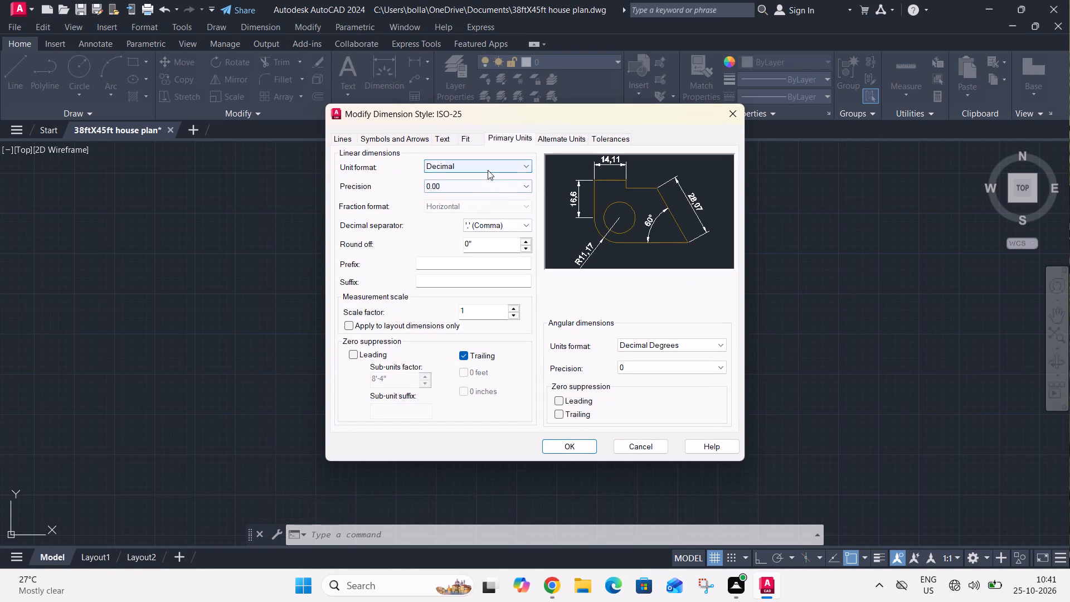
left_click(488, 170)
left_click(488, 193)
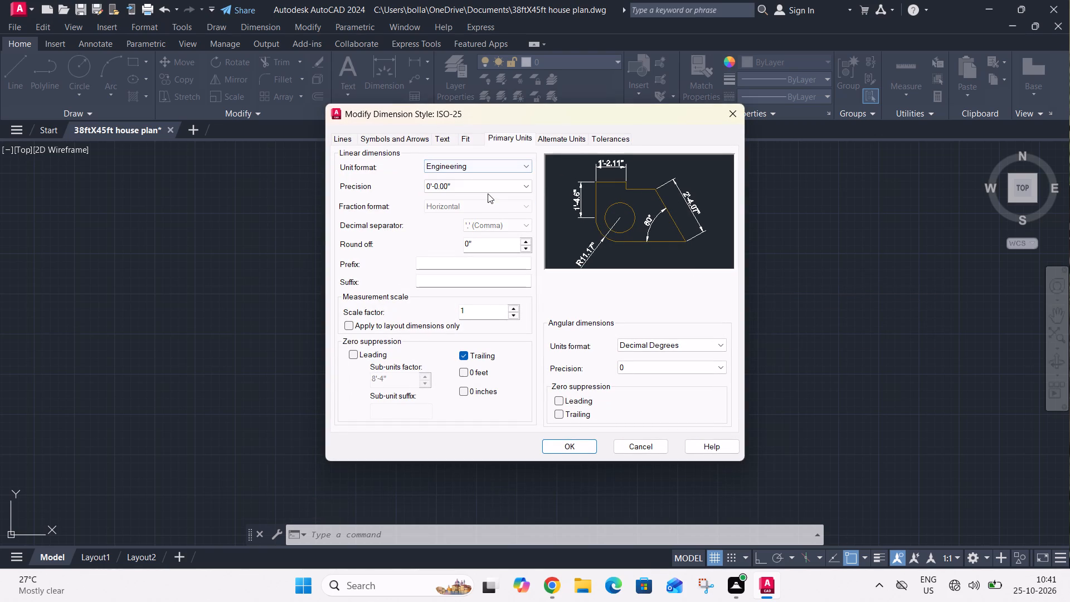
Set the Standard text style used by the dimensions to a height of 5" and make it current.
left_click(446, 138)
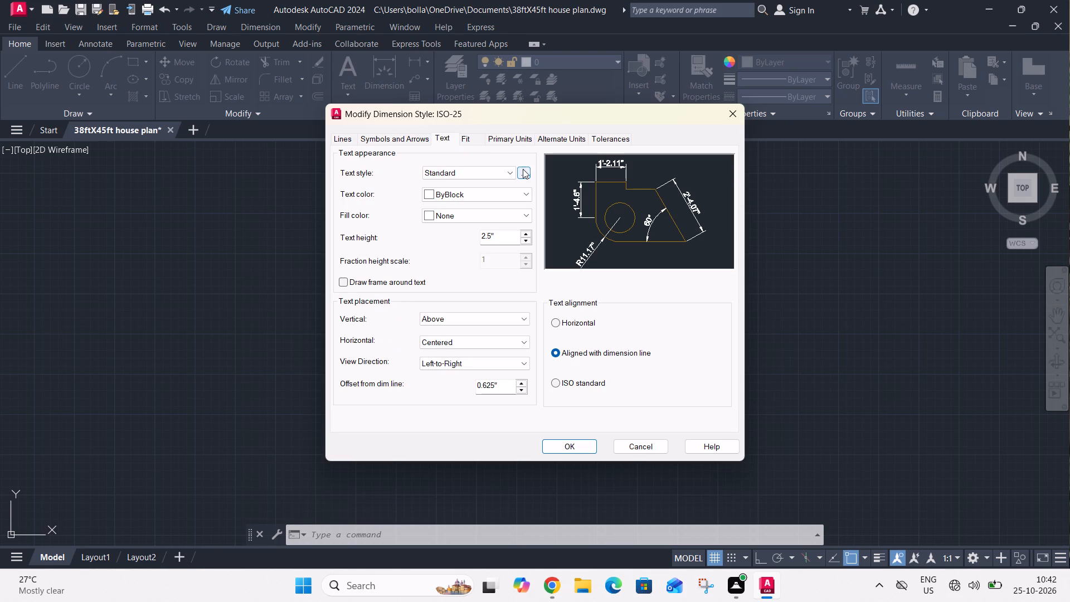
left_click(523, 169)
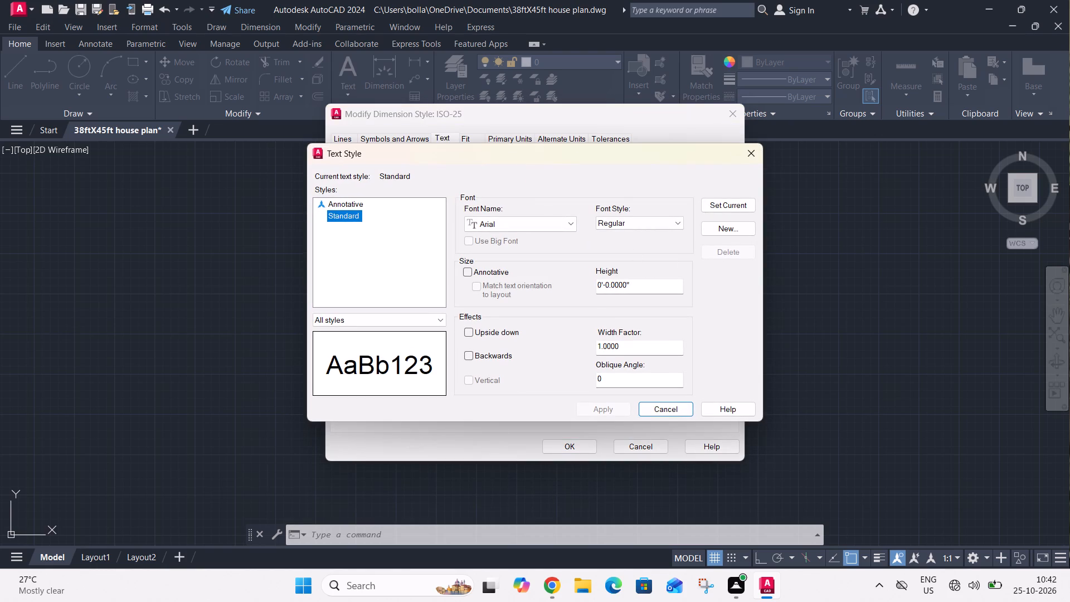
left_click(646, 286)
key("BackSpace")
key("BackSpace")
key("BackSpace")
key("BackSpace")
key("BackSpace")
key("BackSpace")
key("BackSpace")
key("BackSpace")
key("BackSpace")
key("BackSpace")
key("BackSpace")
key("BackSpace")
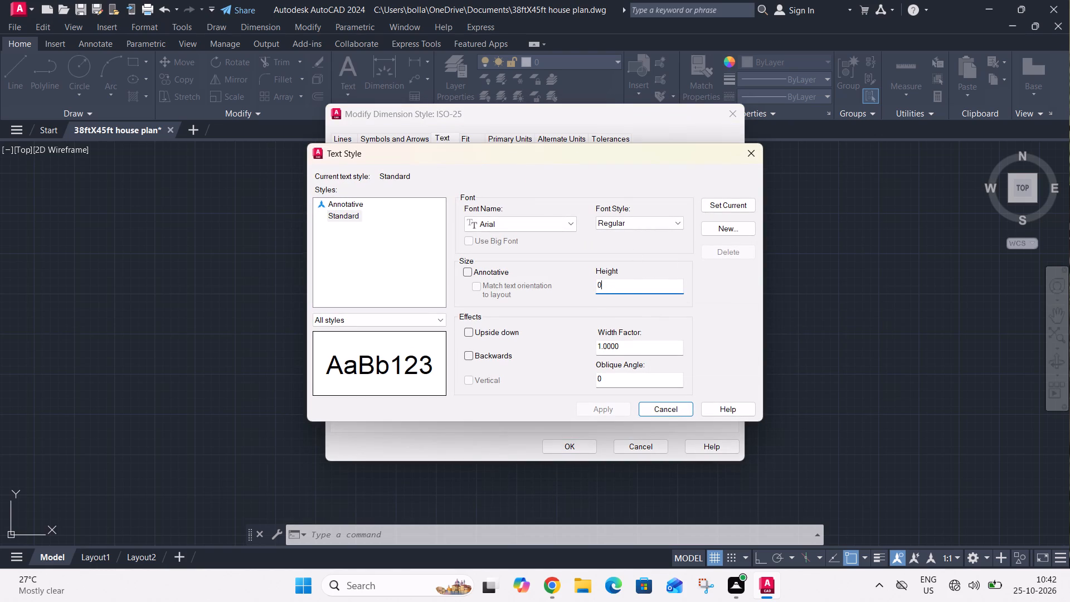
type("5\"")
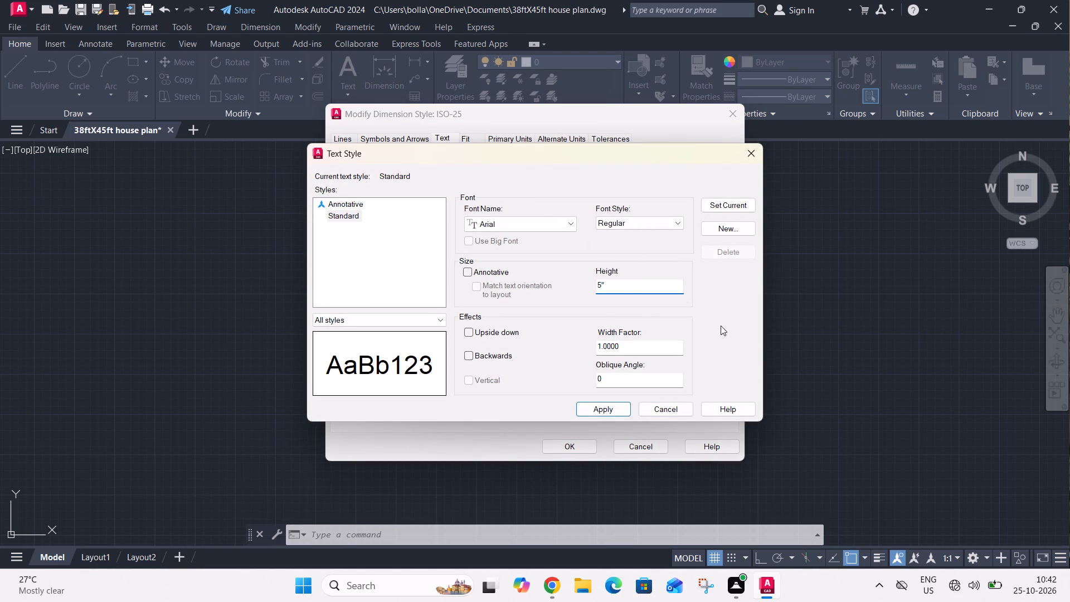
left_click(742, 203)
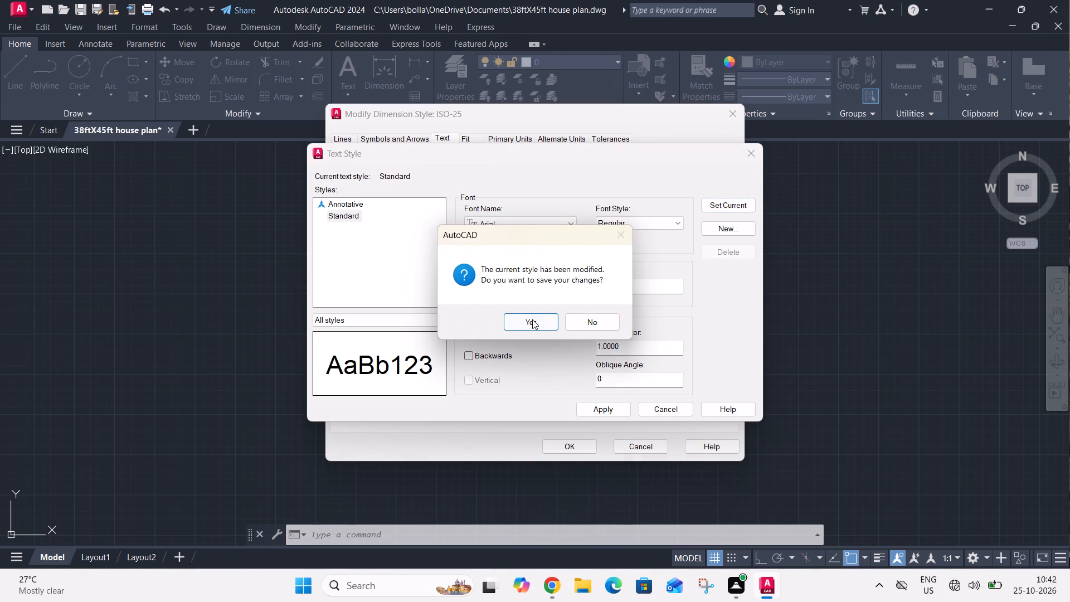
left_click(535, 323)
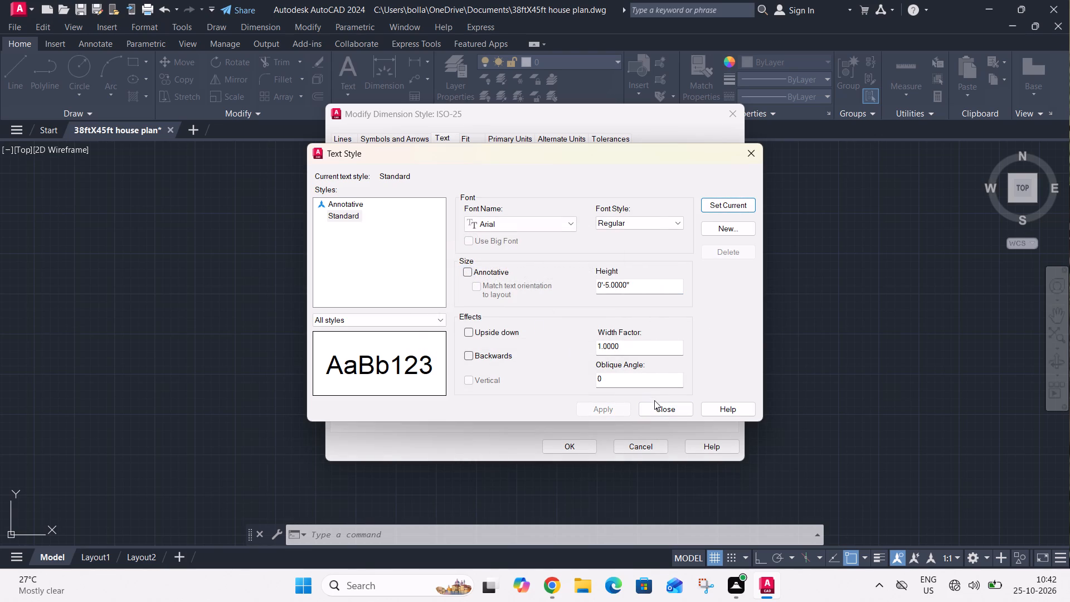
left_click(655, 402)
Accept the ISO-25 modifications and set ISO-25 as the current dimension style.
left_click(584, 441)
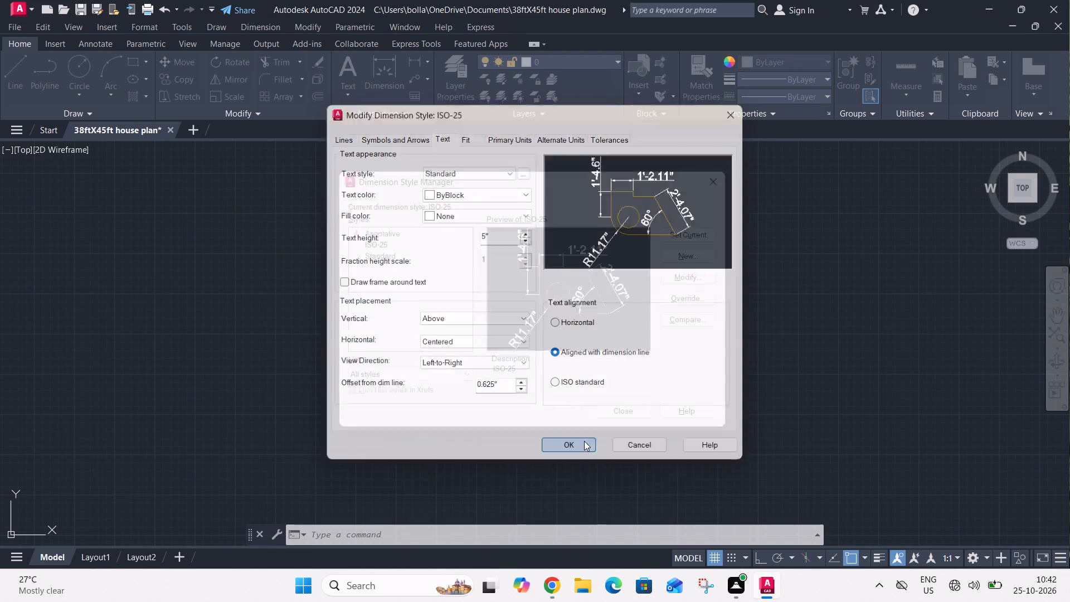
left_click(690, 228)
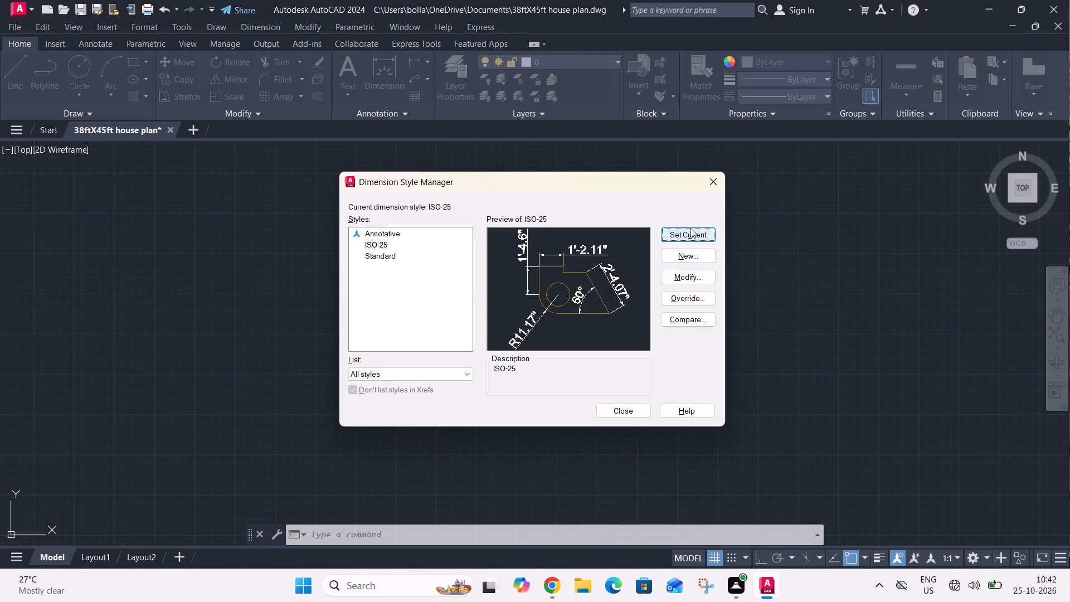
left_click(620, 416)
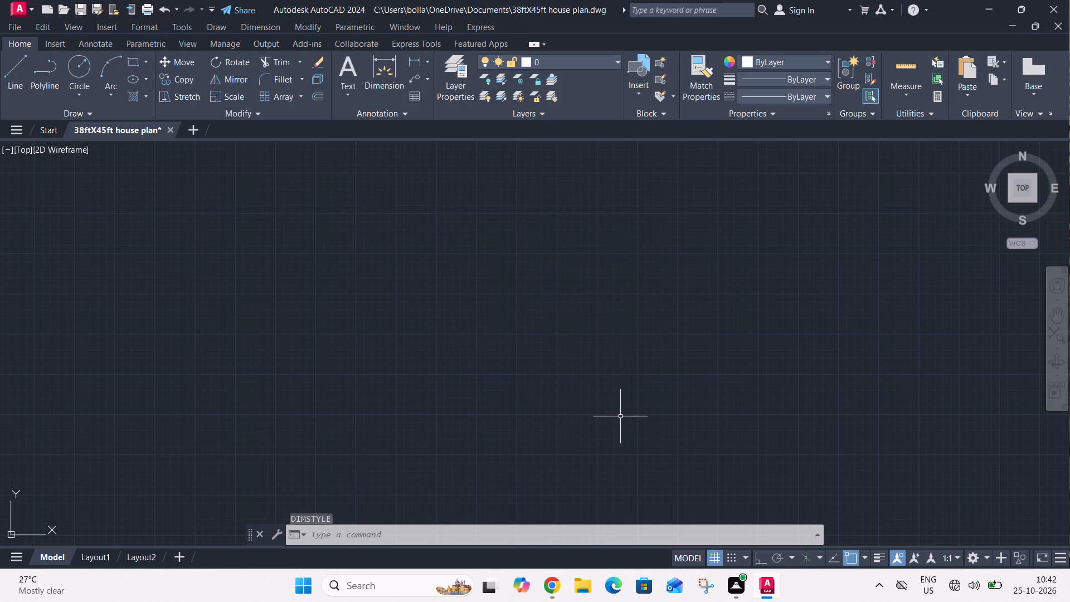
Draw a rectangle 38' wide and 45' high for the house's outer boundary.
type("rec")
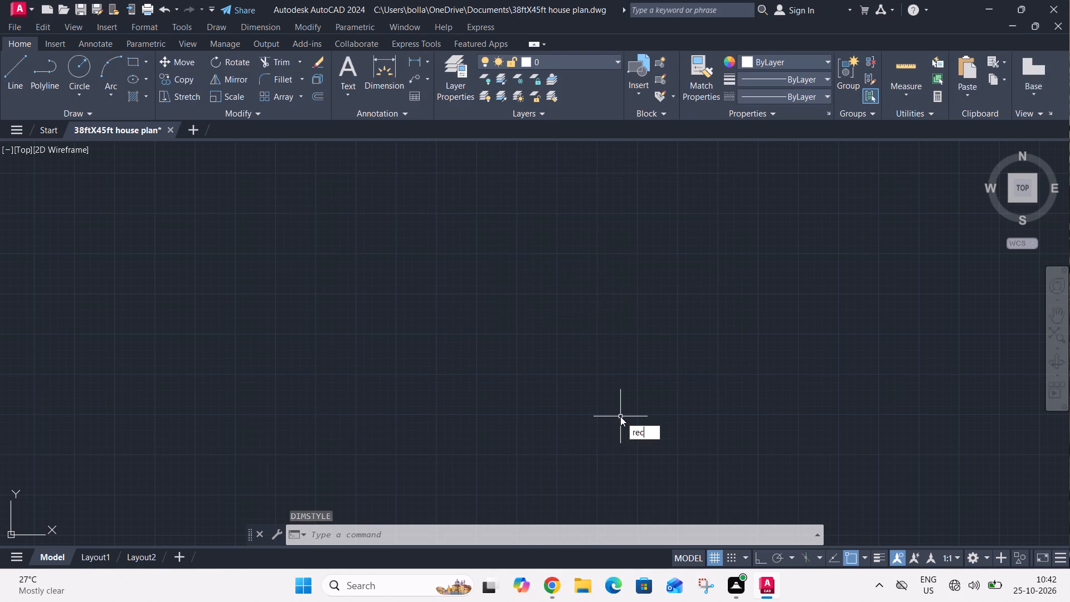
key("space")
left_click_drag(362, 153, 683, 453)
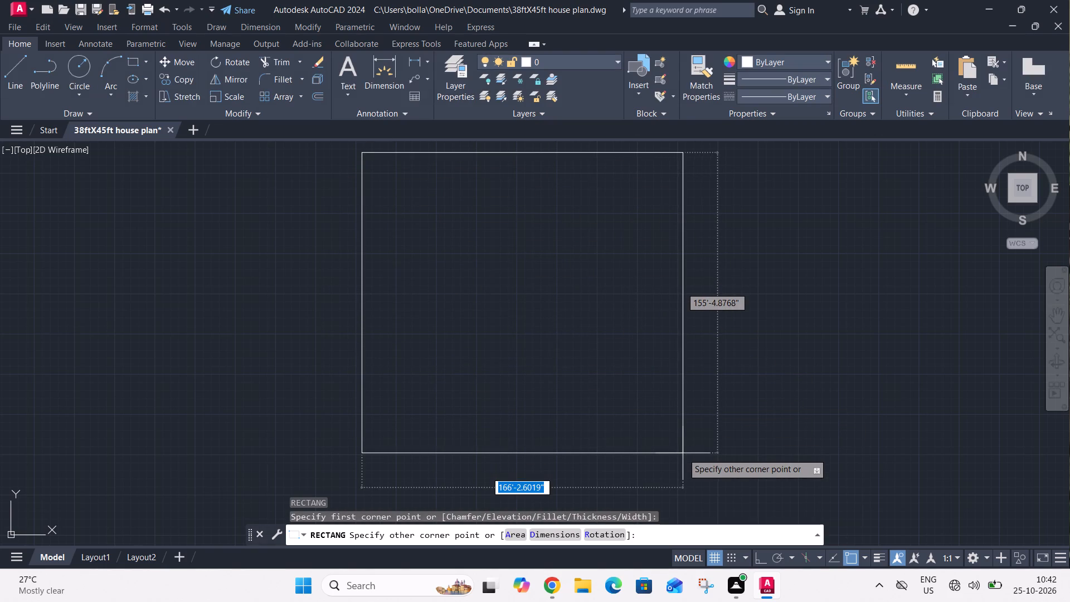
type("38'")
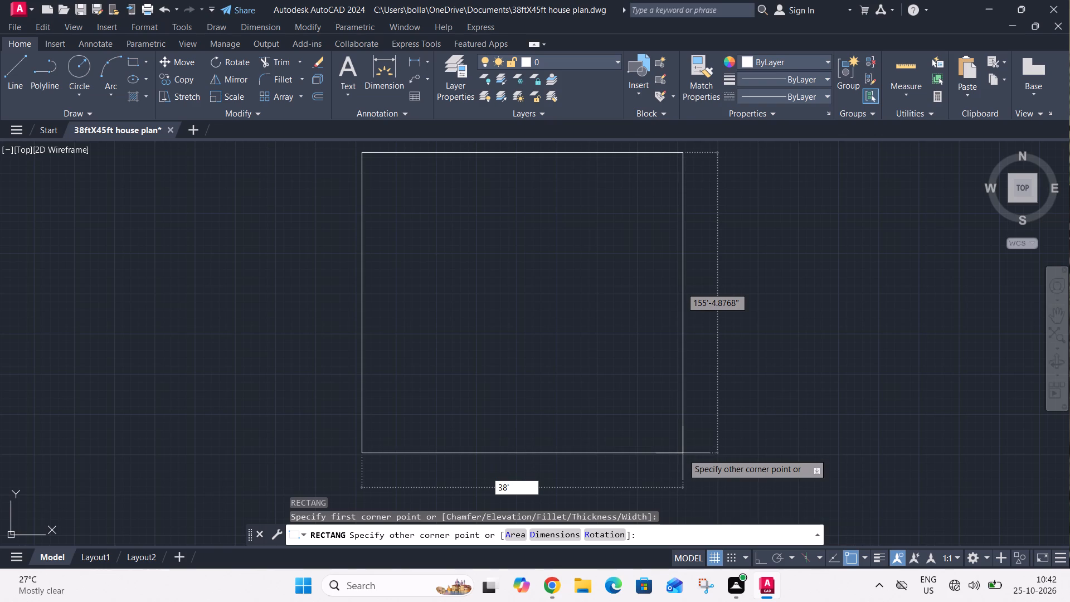
key("Tab")
type("45'")
key("Return")
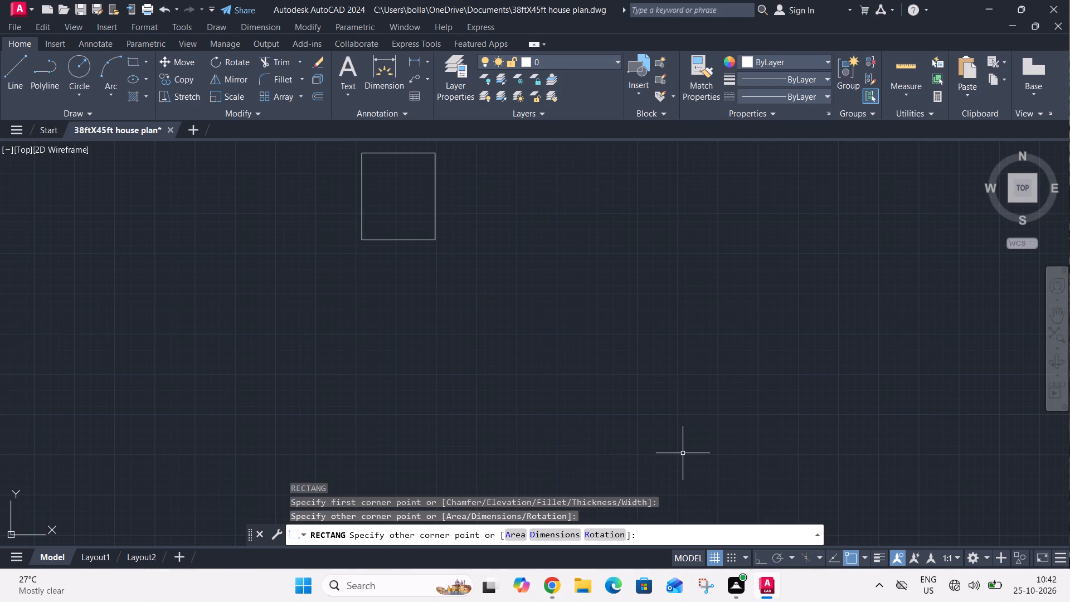
Offset the outer boundary rectangle 9" inward to form the exterior wall thickness.
middle_click_drag(396, 222, 422, 340)
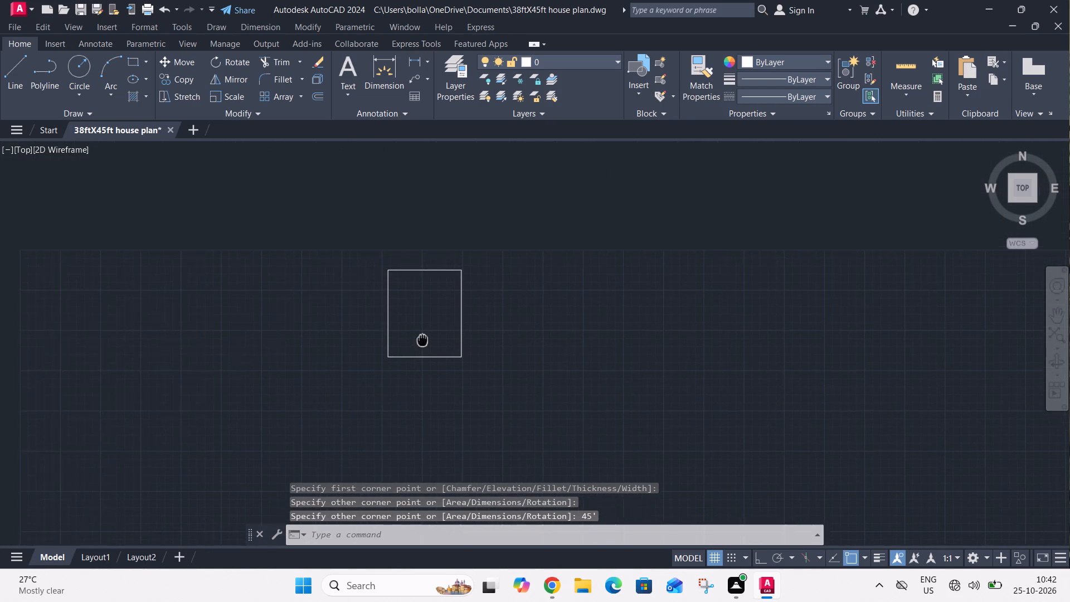
middle_click_drag(422, 340, 423, 343)
scroll(417, 337, "up", 2)
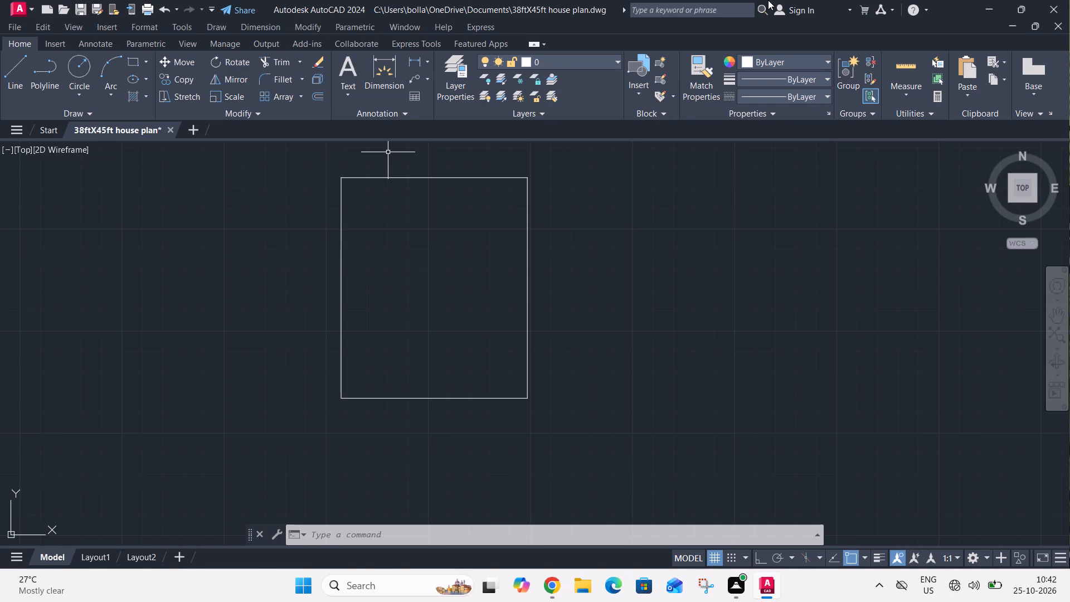
type("o")
key("space")
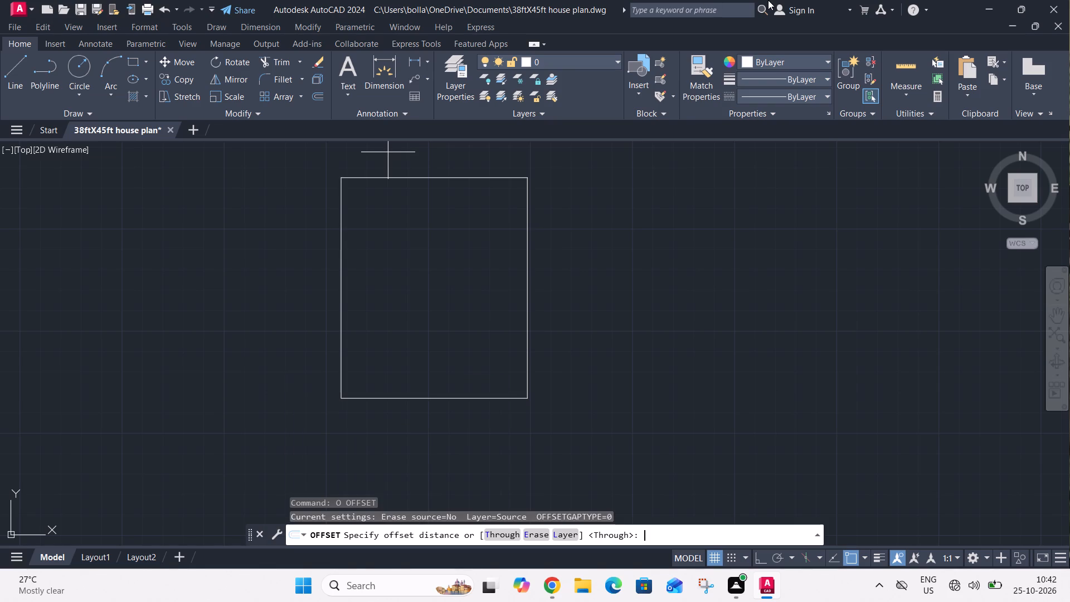
type("9\"")
key("Return")
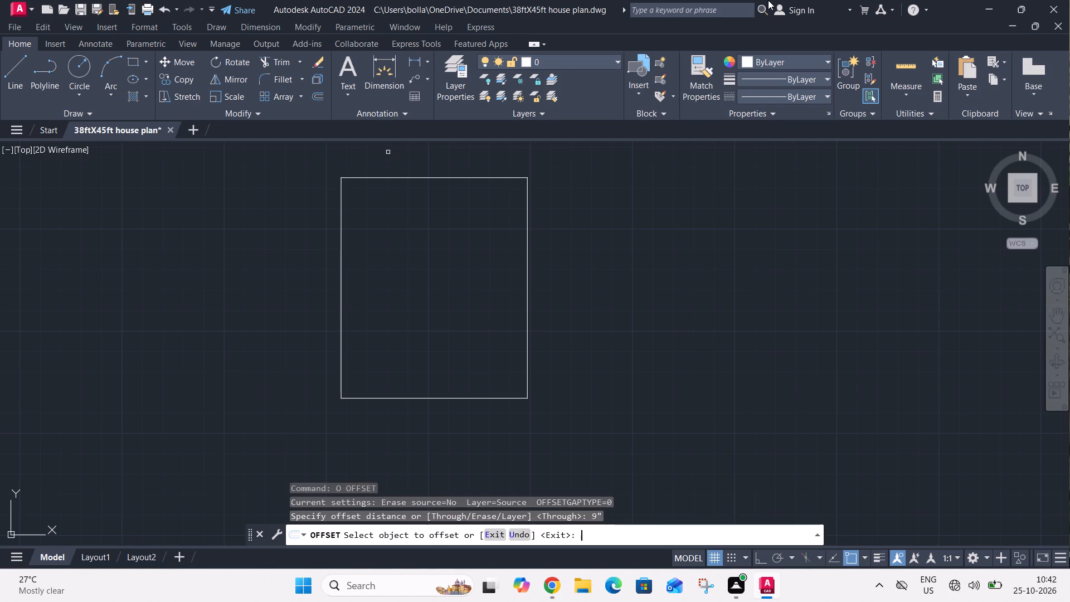
left_click(419, 178)
left_click(420, 208)
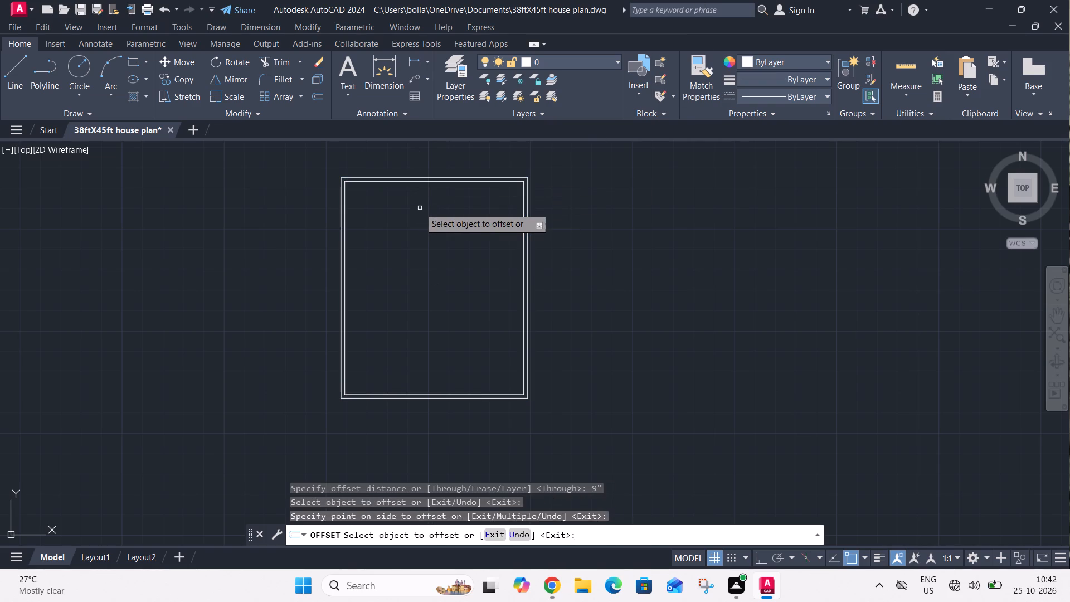
key("Escape")
Explode both the outer and inner wall rectangles into separate lines.
left_click(465, 162)
left_click(436, 208)
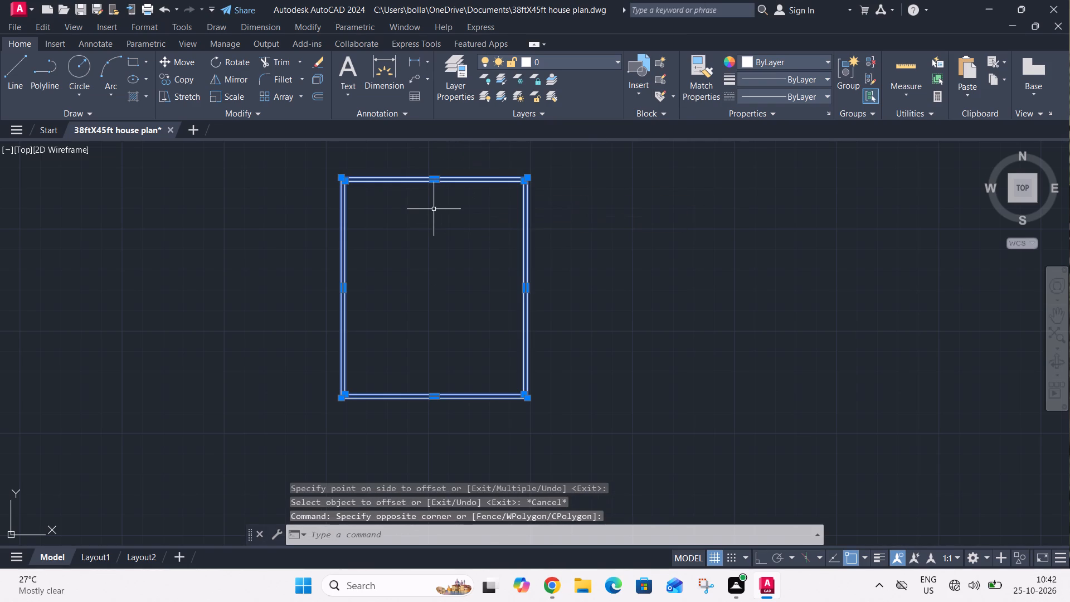
type("x")
key("space")
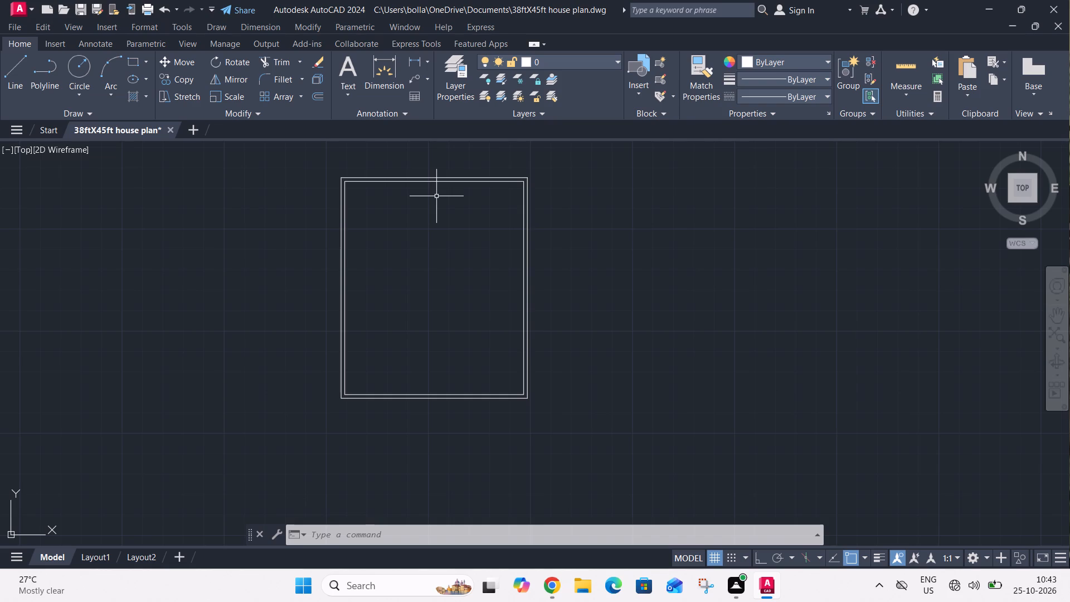
Offset the inner left wall line 12' to the right and the inner top wall line 12' downward.
type("o")
key("space")
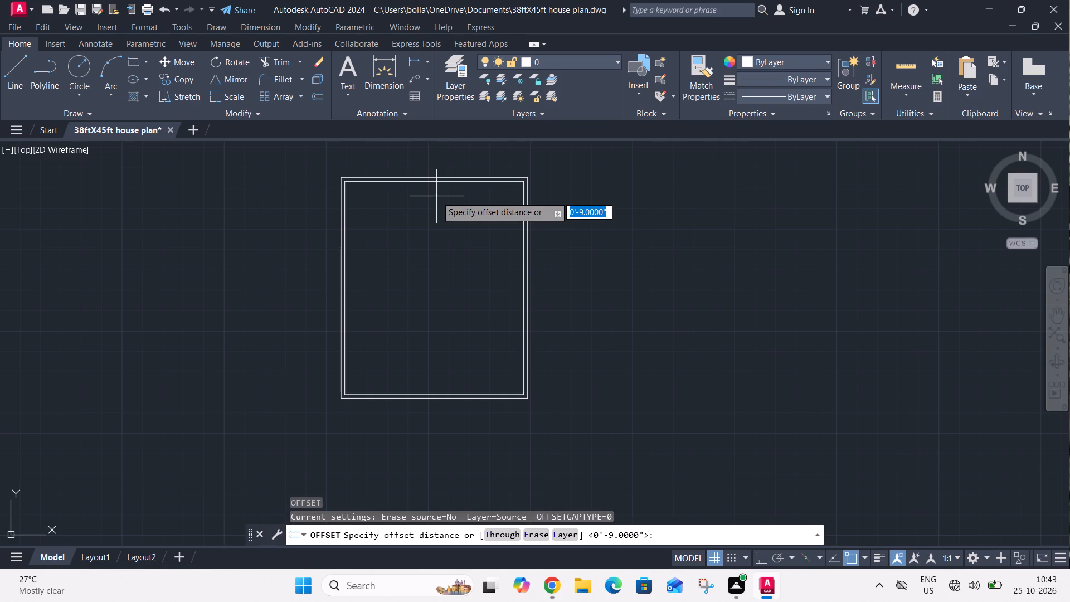
type("12'")
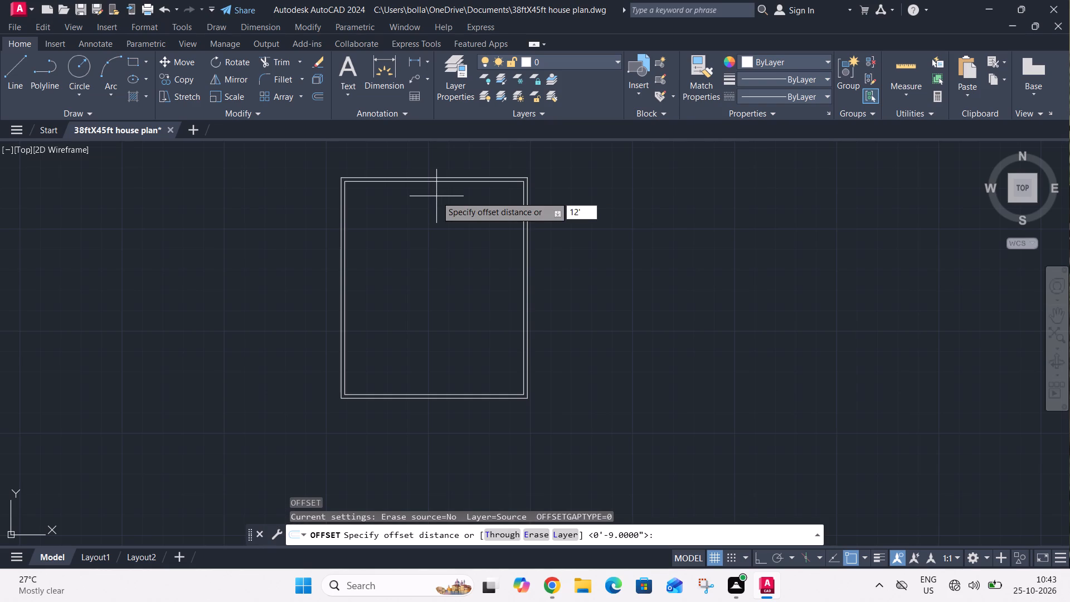
key("Return")
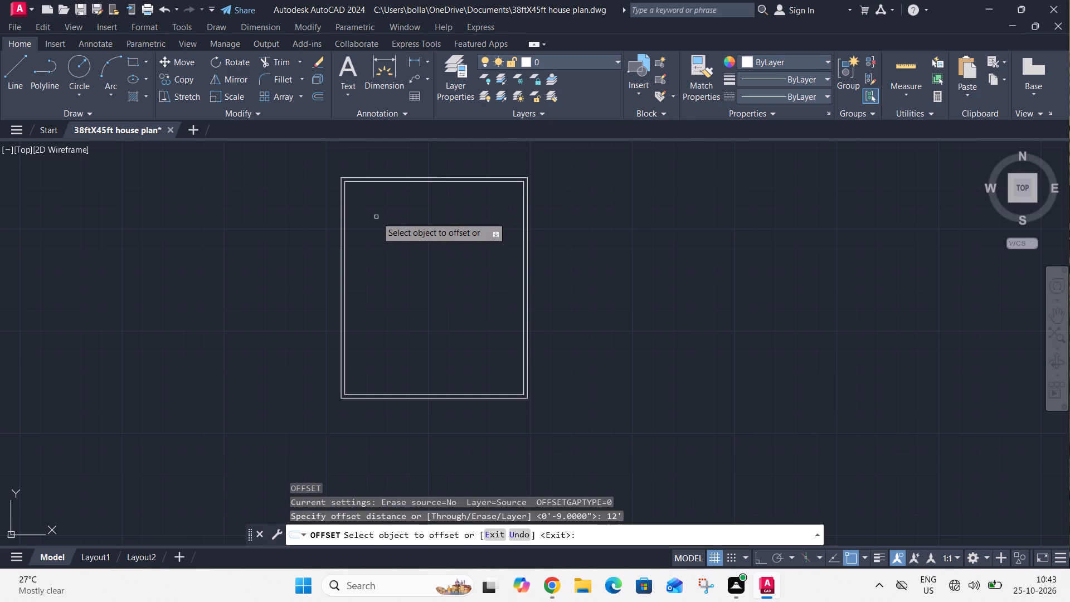
scroll(378, 205, "up", 2)
left_click(286, 219)
left_click(350, 236)
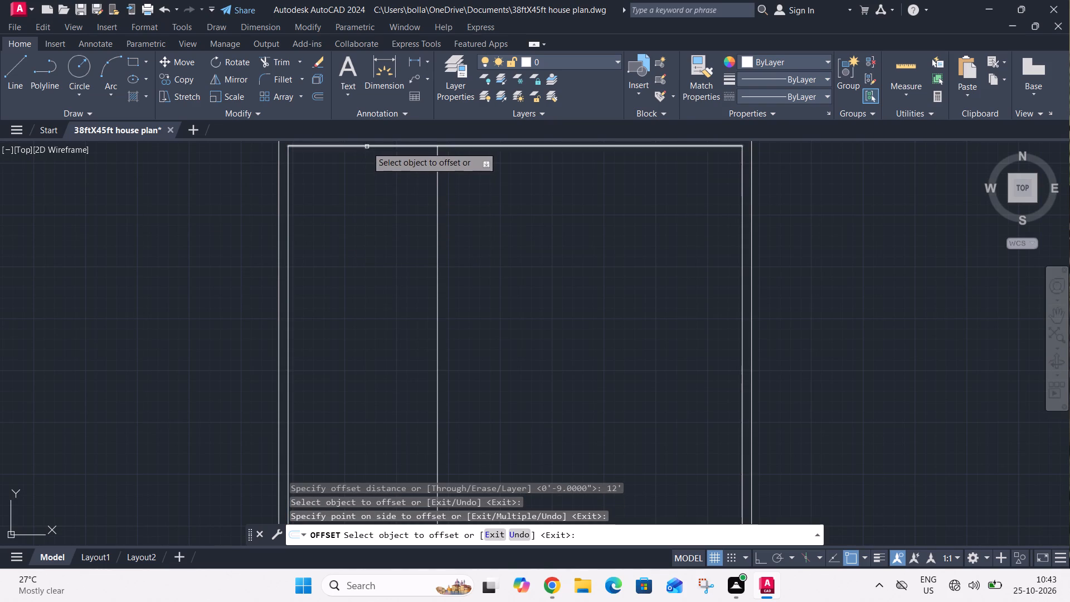
left_click(367, 147)
left_click(348, 182)
key("Escape")
Offset the new vertical line 4.5" to the right and the new horizontal line 4.5" downward to form partition walls.
key("o")
key("space")
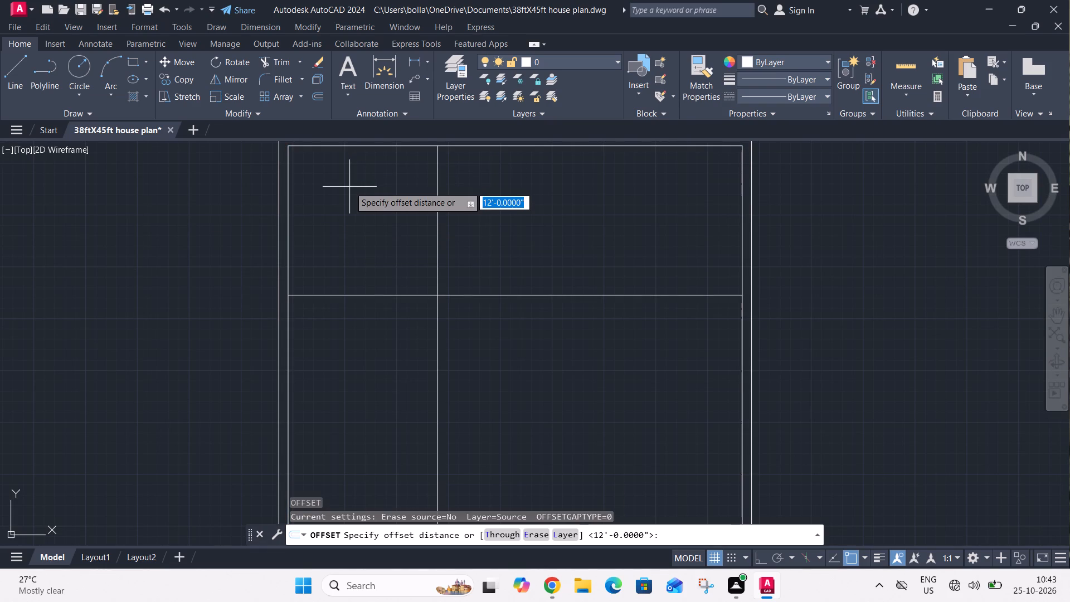
type("4.5\"")
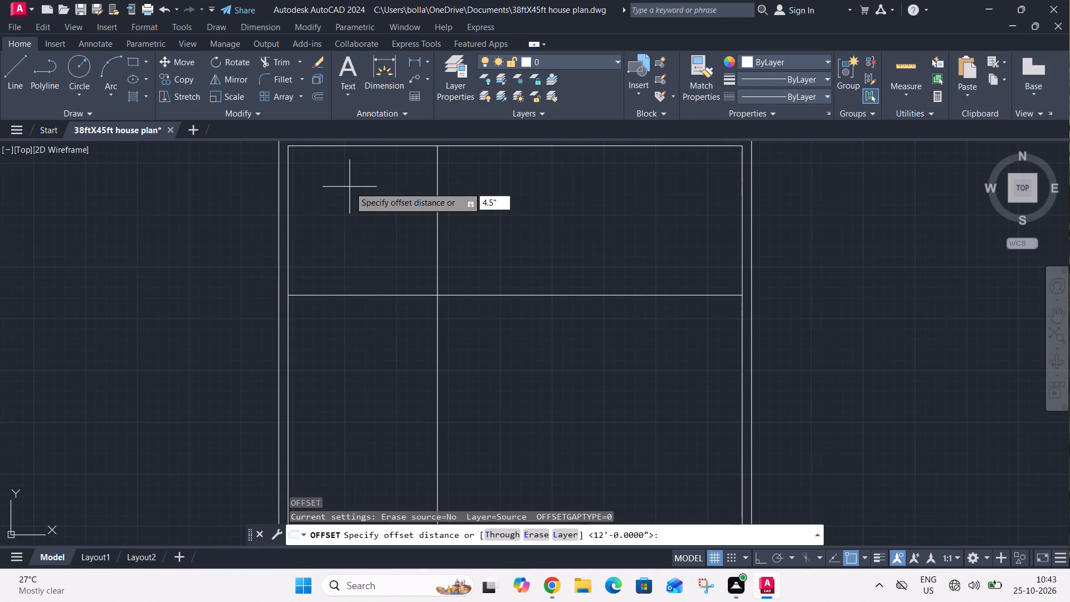
key("Return")
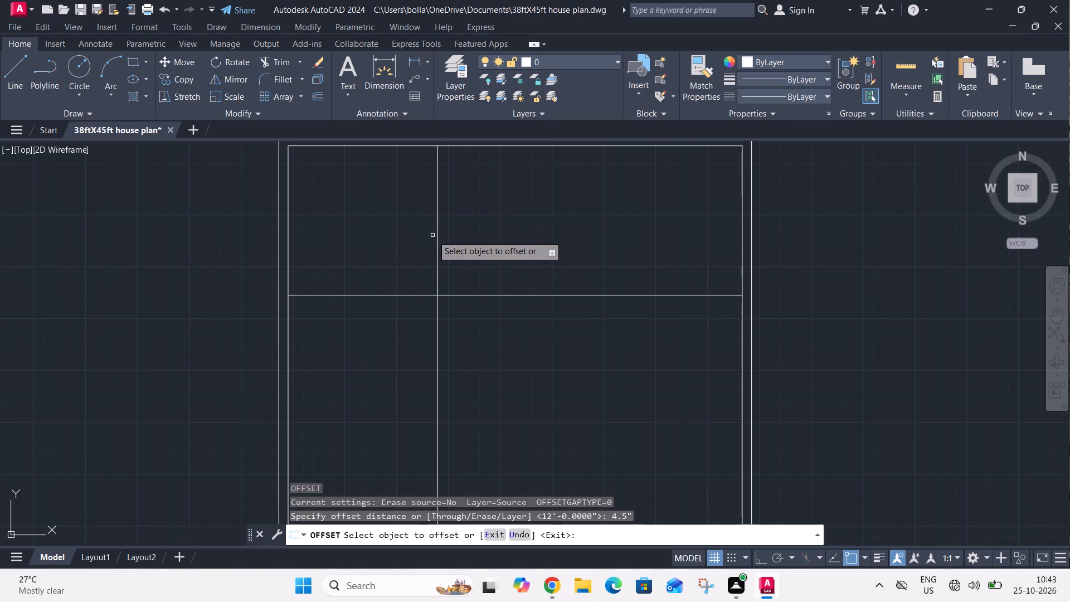
left_click(436, 248)
left_click(500, 265)
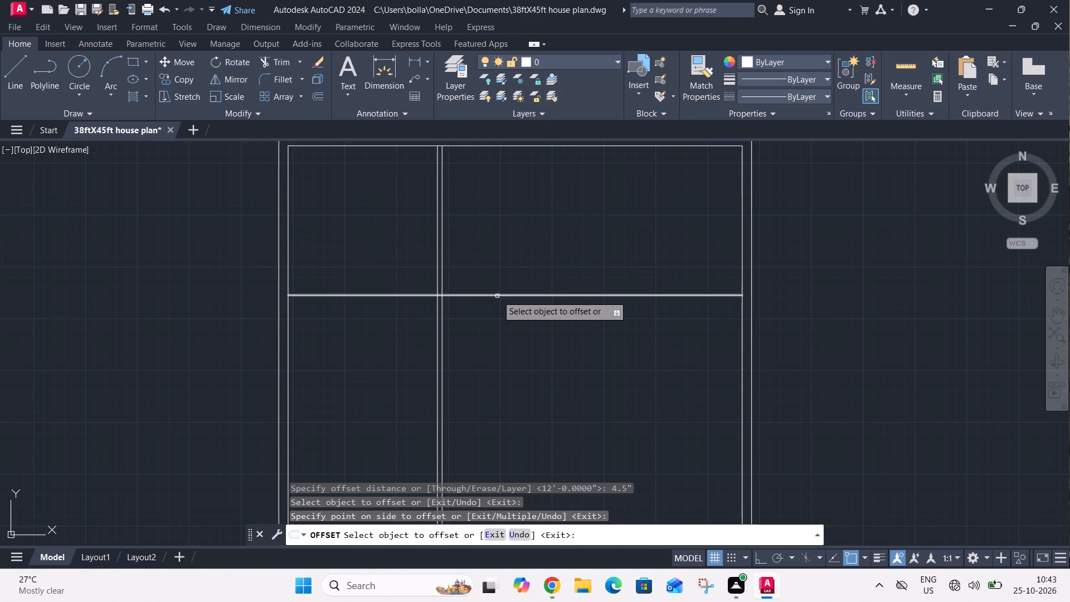
left_click(497, 295)
left_click(497, 307)
key("Escape")
Offset the right line of the vertical partition 11'9" to the right for the second upper room.
middle_click_drag(476, 256, 467, 318)
scroll(460, 288, "up", 1)
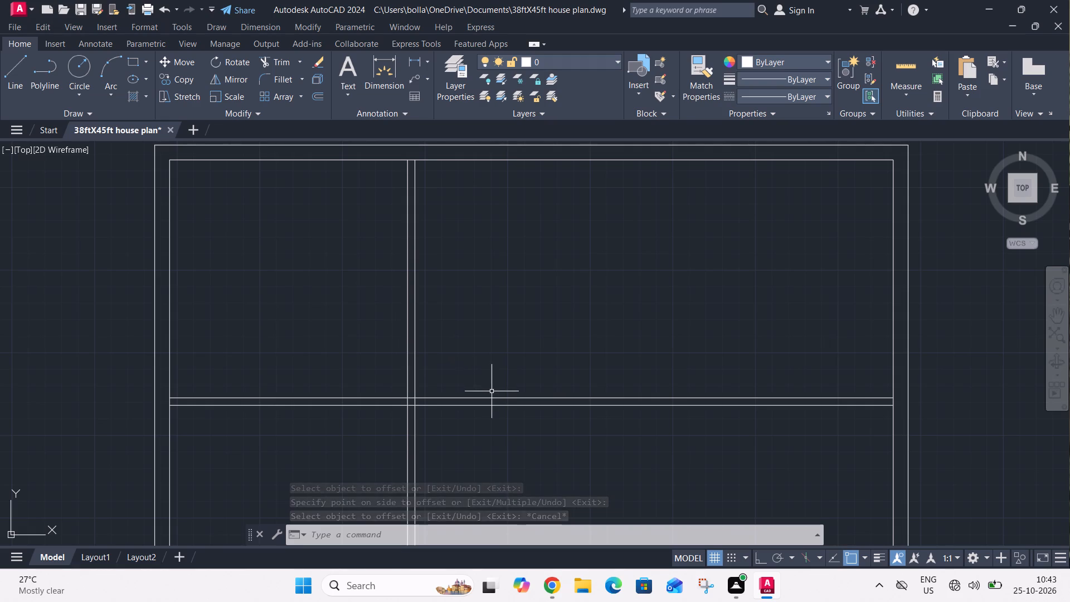
type("o")
key("space")
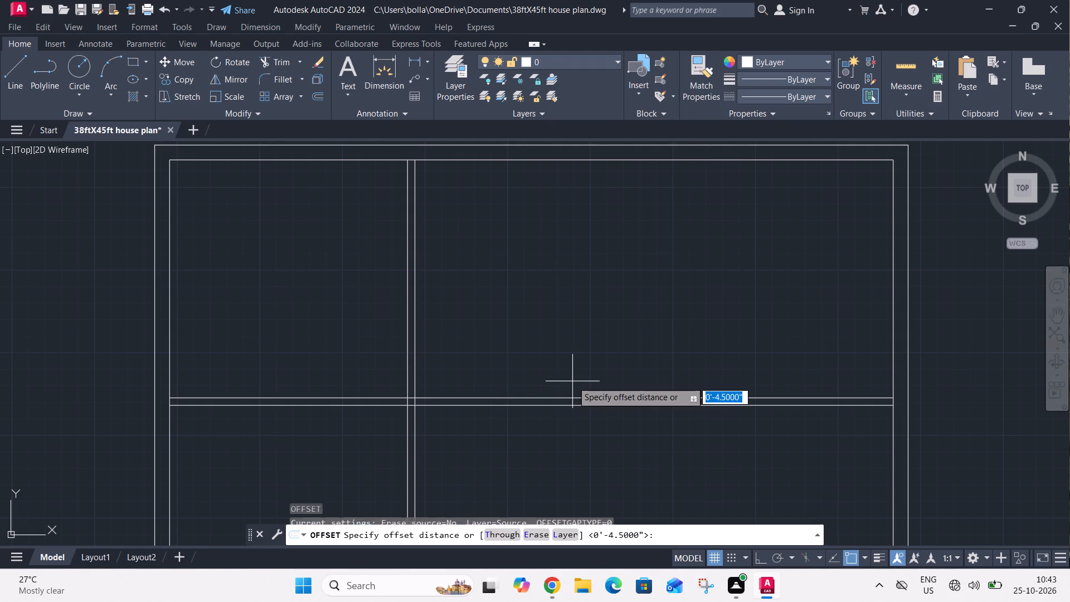
type("11'9\"")
key("Return")
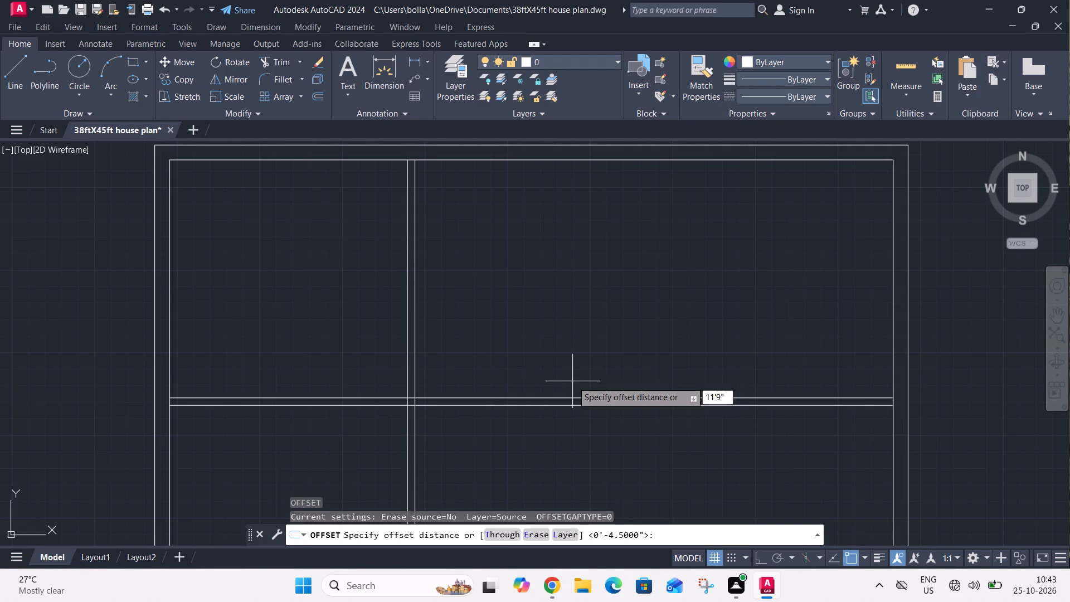
left_click(416, 373)
left_click(573, 418)
key("Escape")
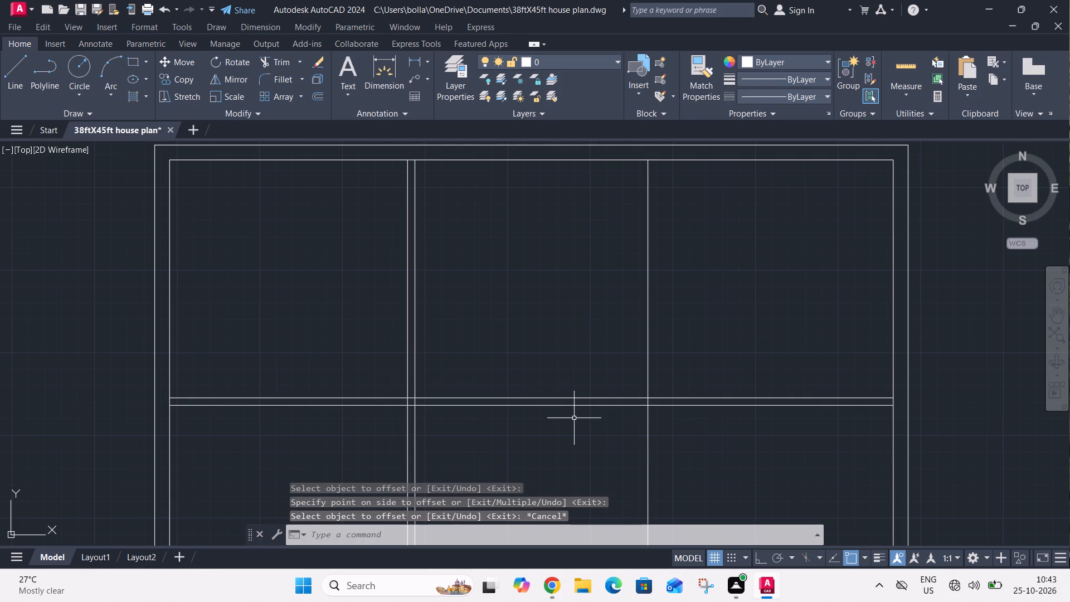
Offset the new vertical line 4.5" to the right to form the second vertical partition wall.
type("o")
key("space")
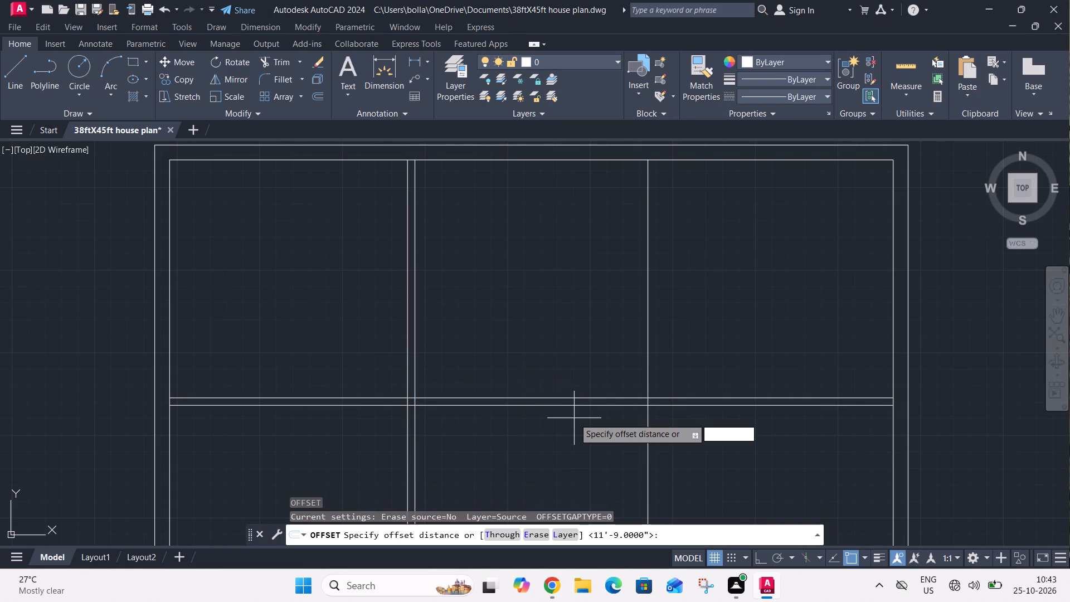
type("4.5\"")
key("Return")
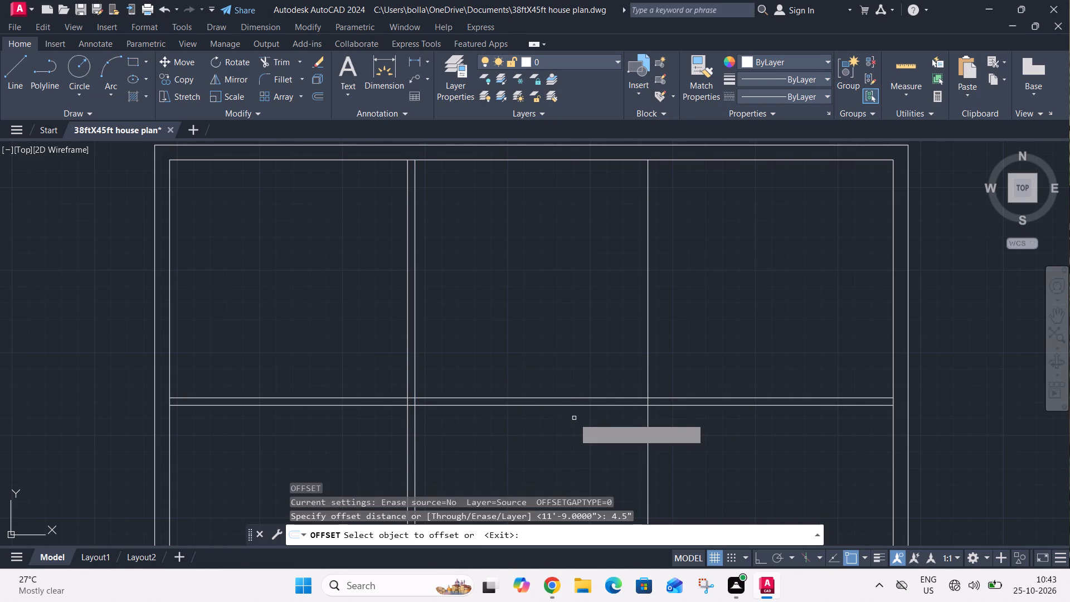
left_click(647, 368)
left_click(672, 367)
key("Escape")
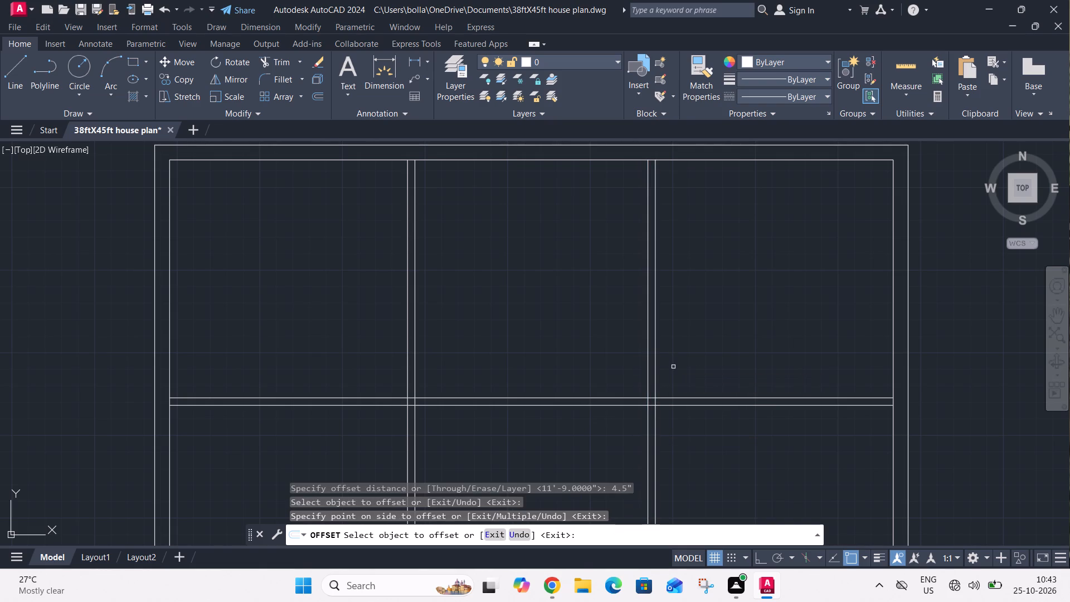
left_click(676, 367)
key("Escape")
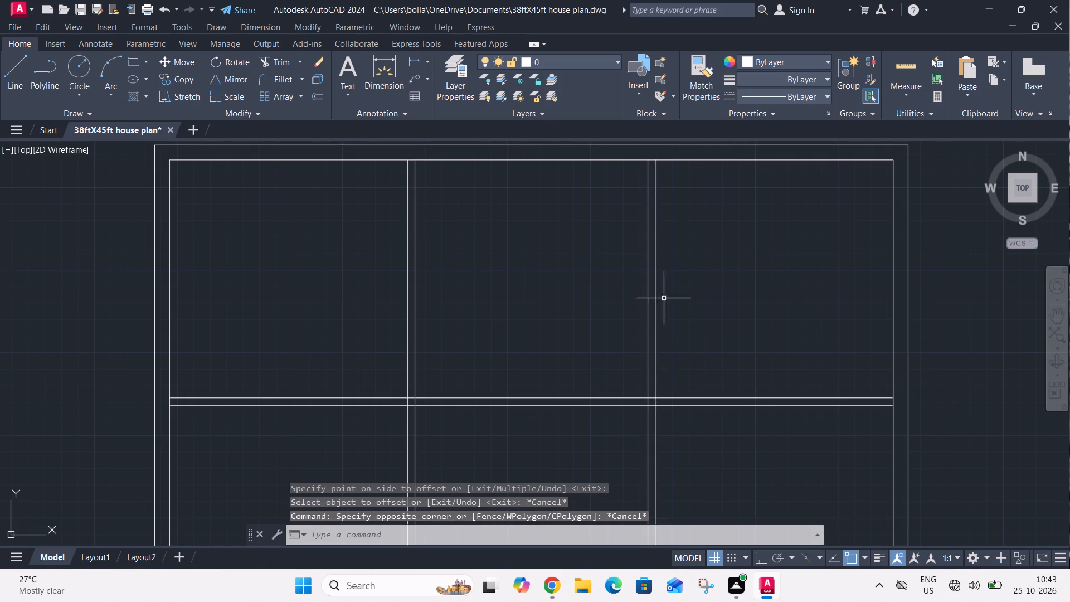
Measure the upper-right room's clear width between the second partition and the inner right wall.
left_click(422, 62)
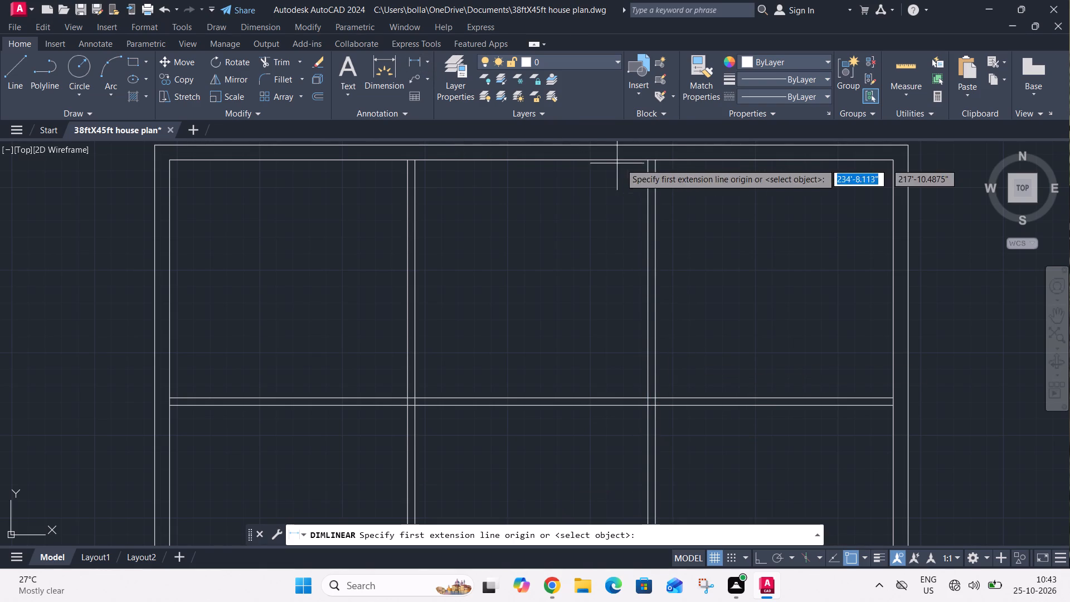
left_click(656, 158)
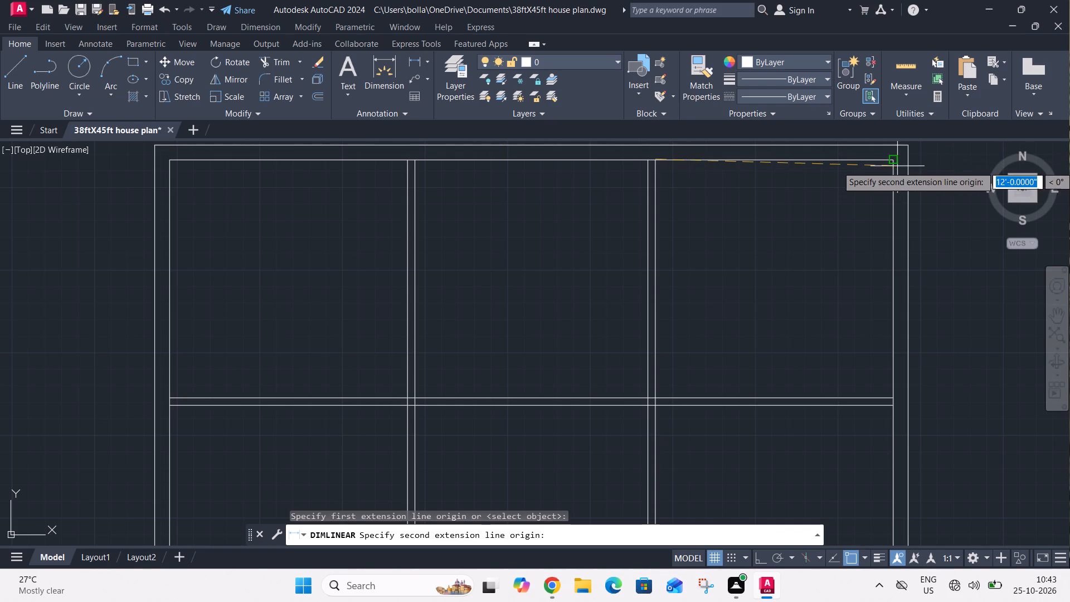
left_click(892, 157)
key("Escape")
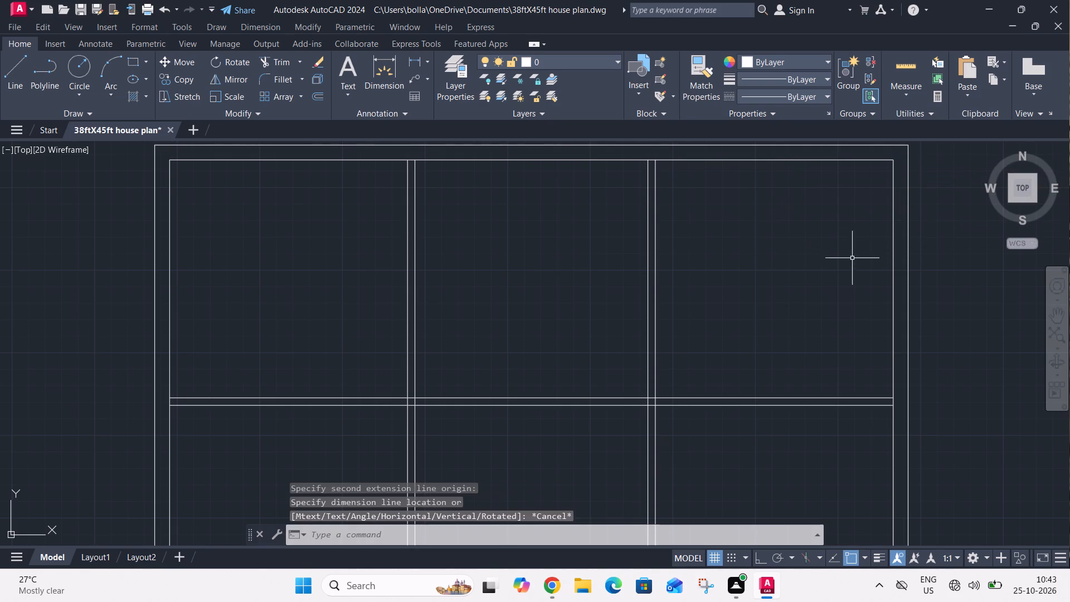
Trim both vertical partition walls below the horizontal partition wall.
scroll(848, 261, "down", 1)
middle_click_drag(848, 256, 803, 192)
type("tr")
key("space")
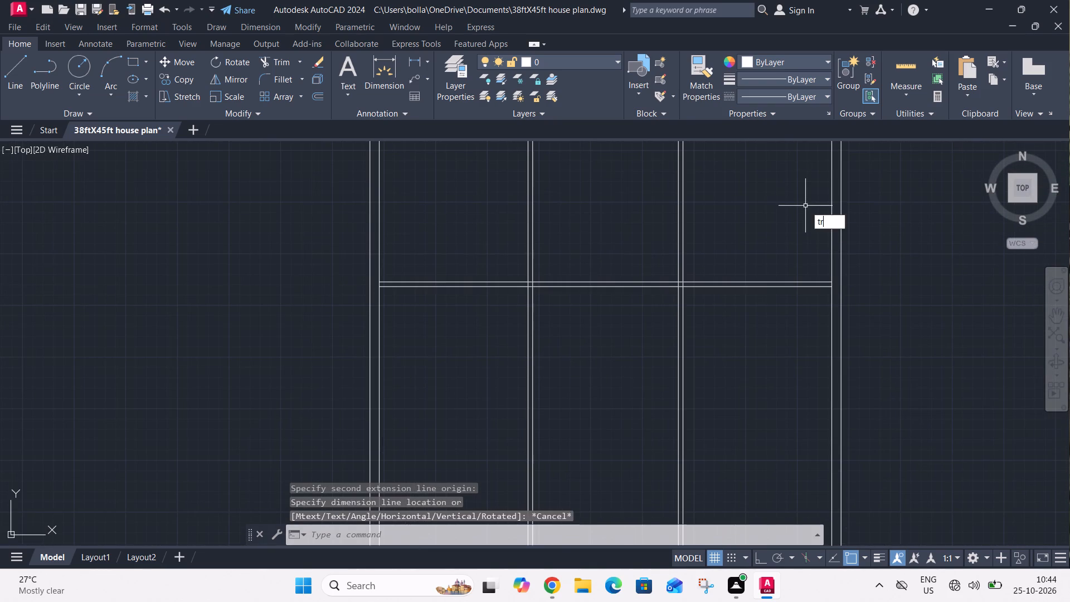
left_click(780, 365)
left_click(420, 370)
key("Escape")
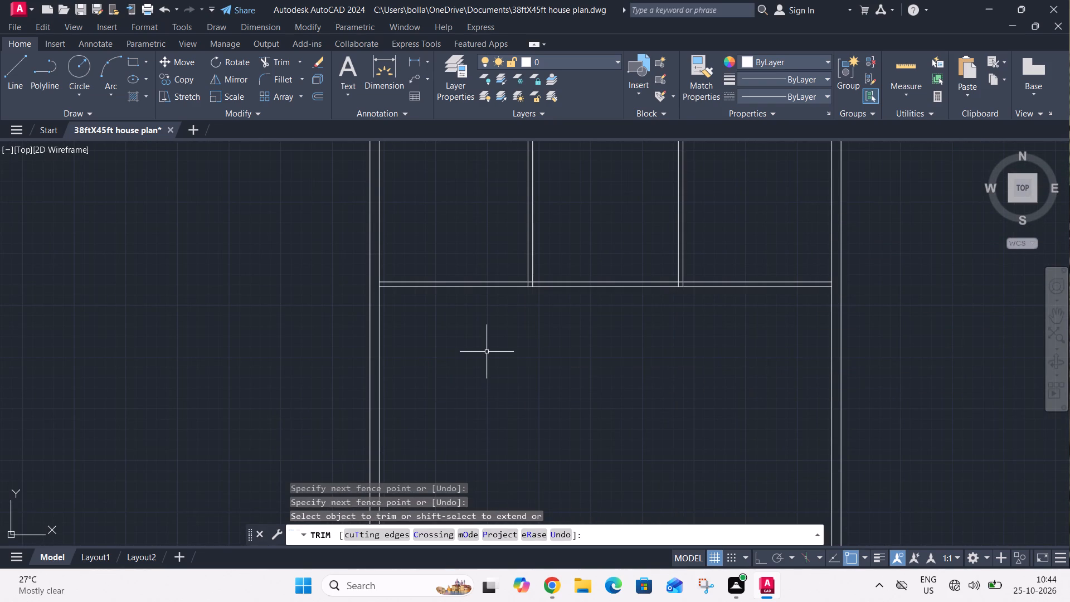
Offset the inner left wall line 7'9" to the right.
middle_click_drag(492, 352, 641, 323)
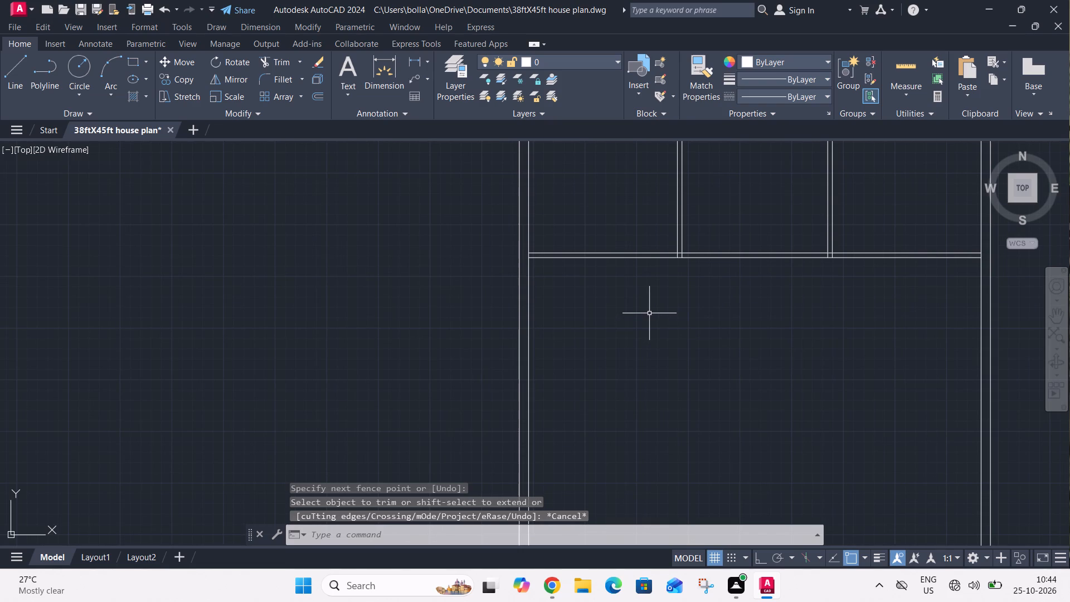
type("o")
key("space")
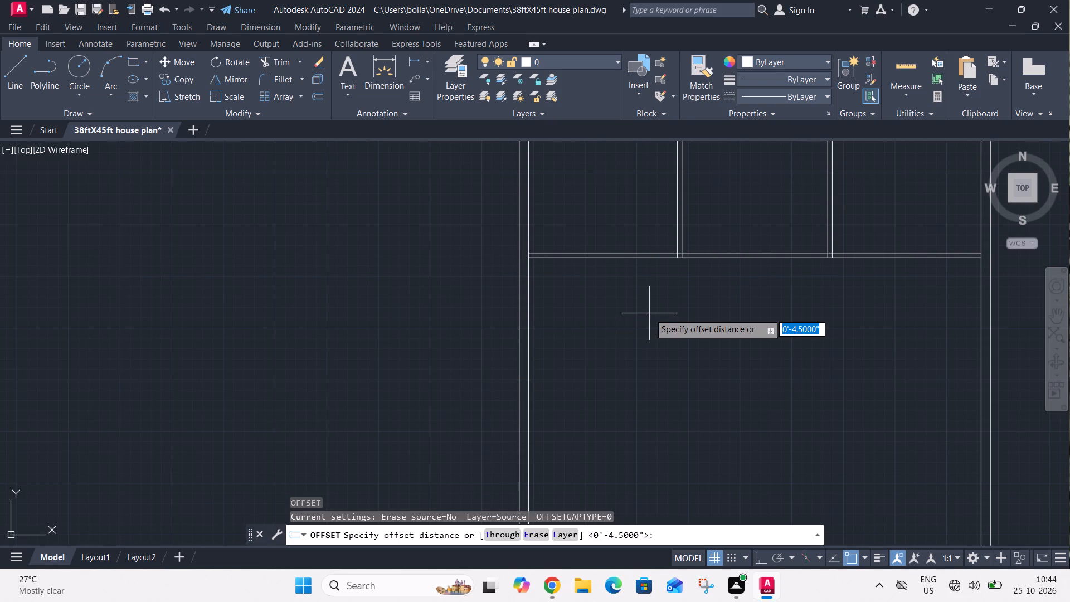
type("7'9\"")
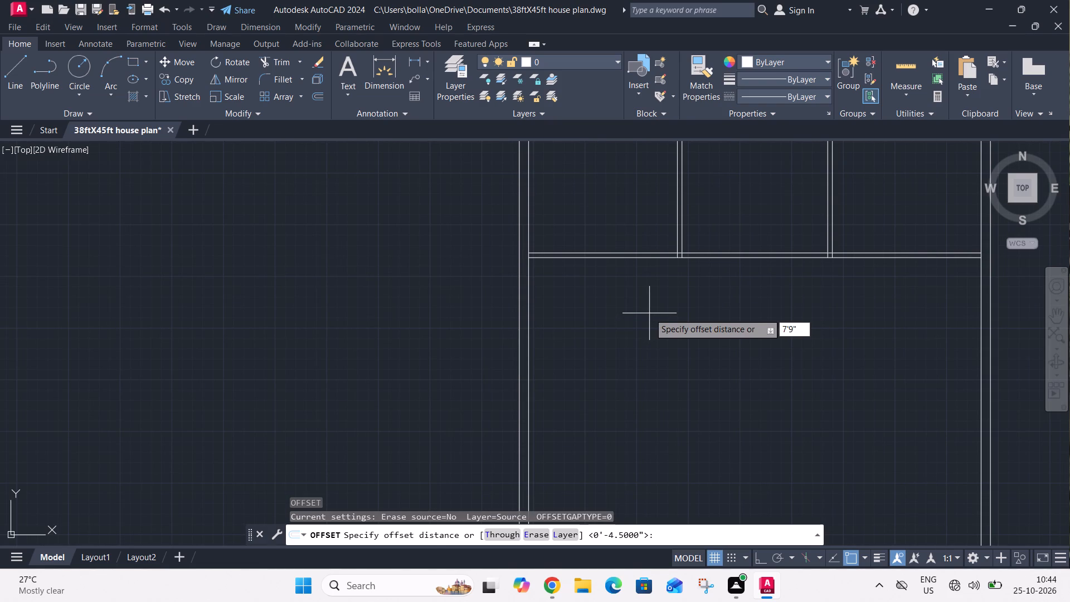
key("Return")
left_click(527, 343)
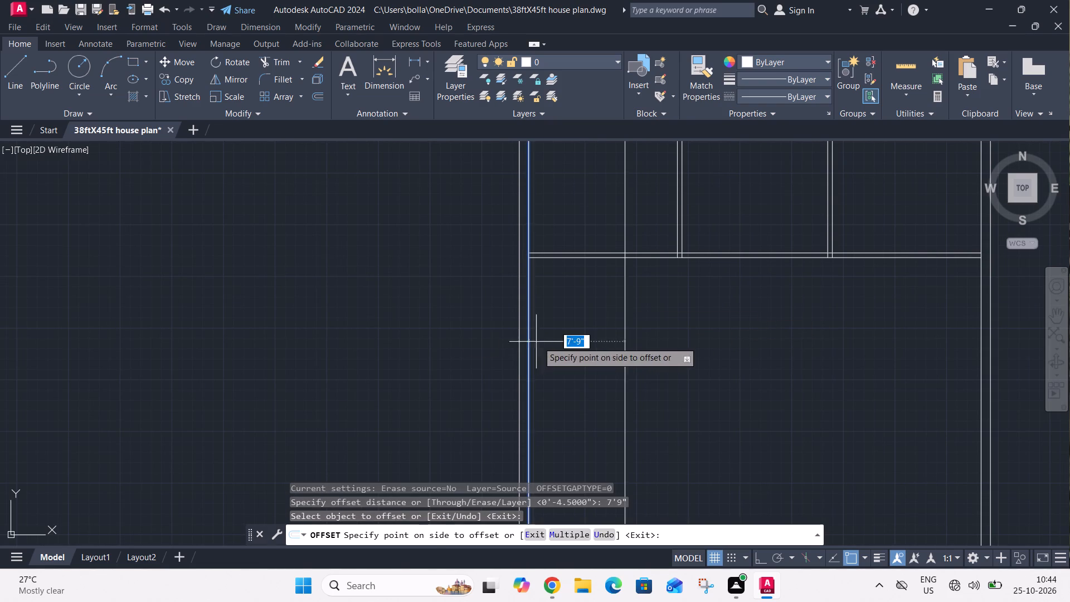
left_click(544, 339)
key("Escape")
Offset the lower line of the horizontal partition wall 4' downward.
type("o 4'")
key("Return")
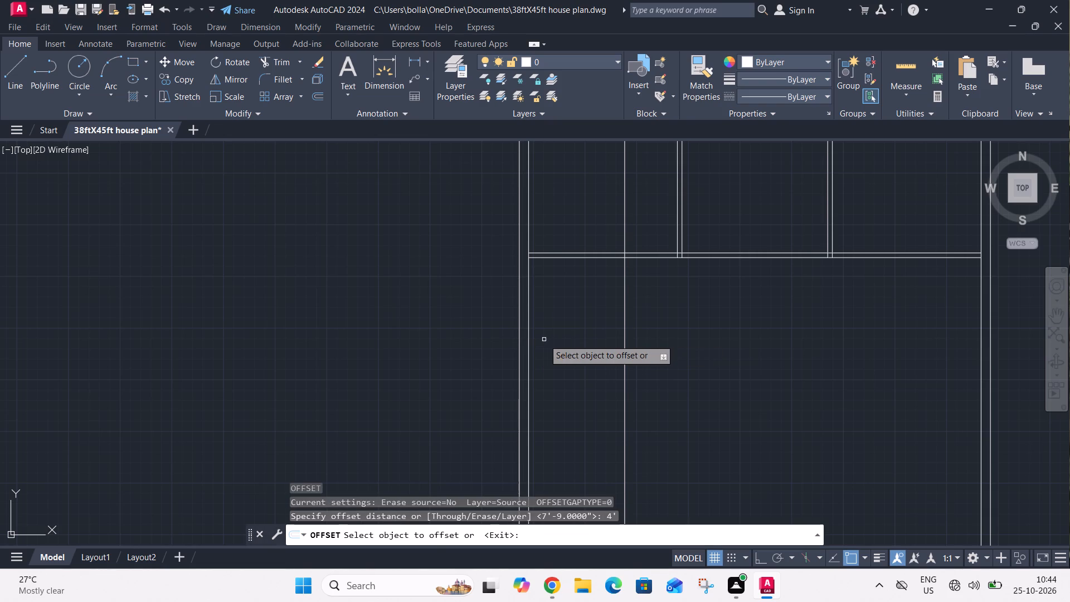
left_click(573, 257)
left_click(573, 282)
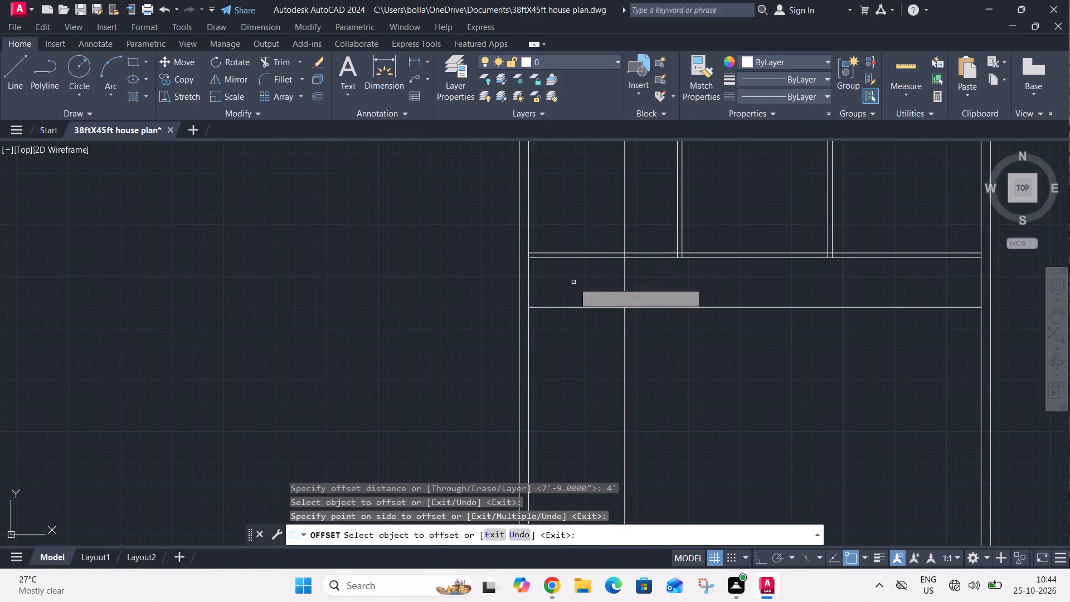
key("Escape")
Offset the 7'9" vertical line 4.5" to the right and the 4' horizontal line 4.5" downward to form walls.
type("o 4.5\"")
key("Return")
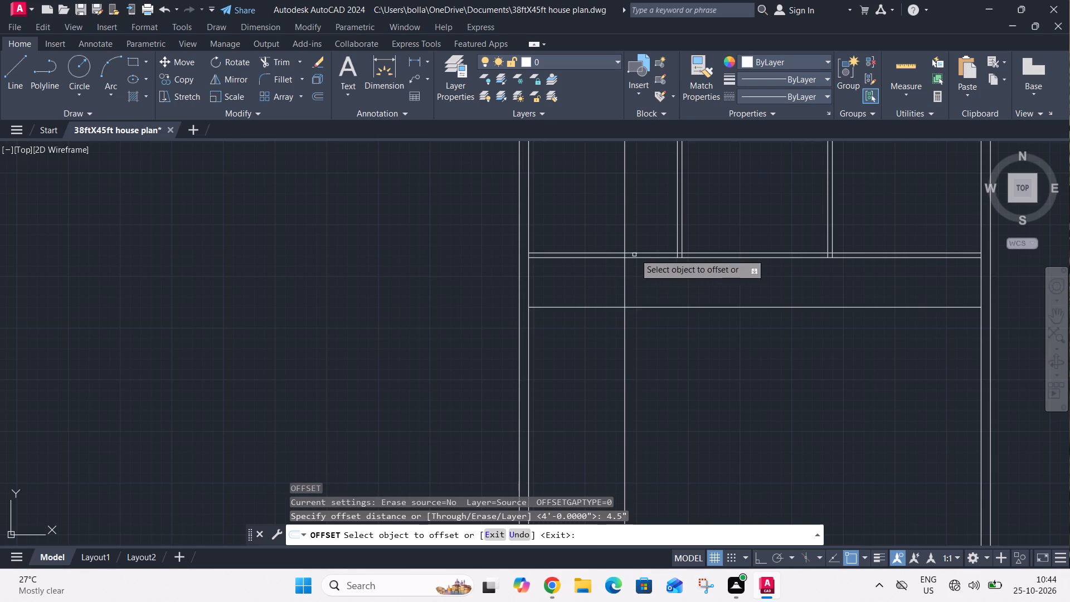
left_click(625, 296)
left_click(702, 306)
left_click(702, 307)
left_click(706, 348)
key("Escape")
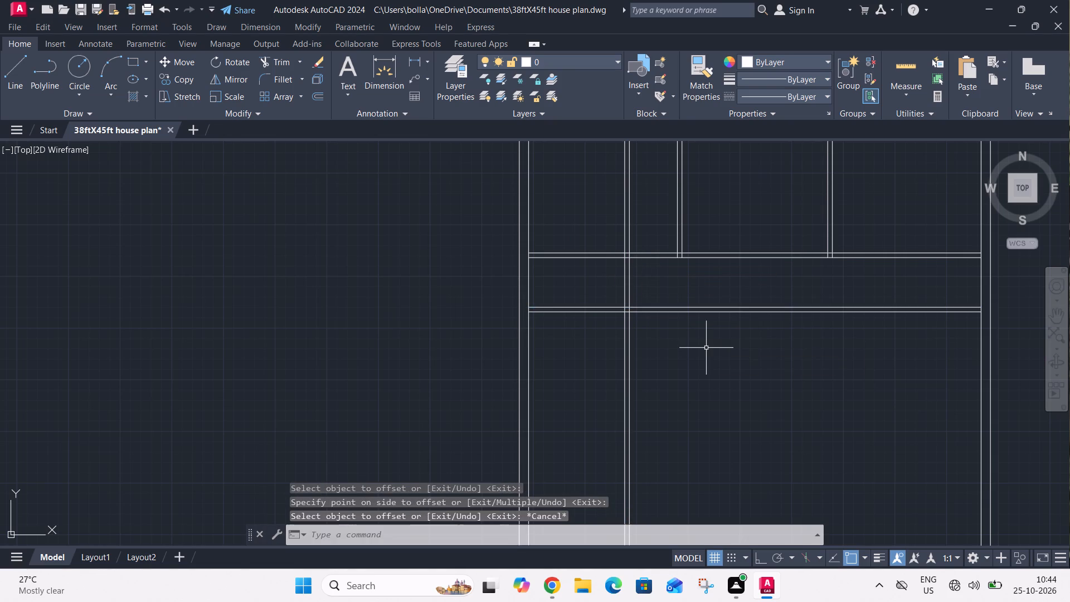
Offset the inner left wall line 12' to the right for the lower-left room.
type("o")
key("space")
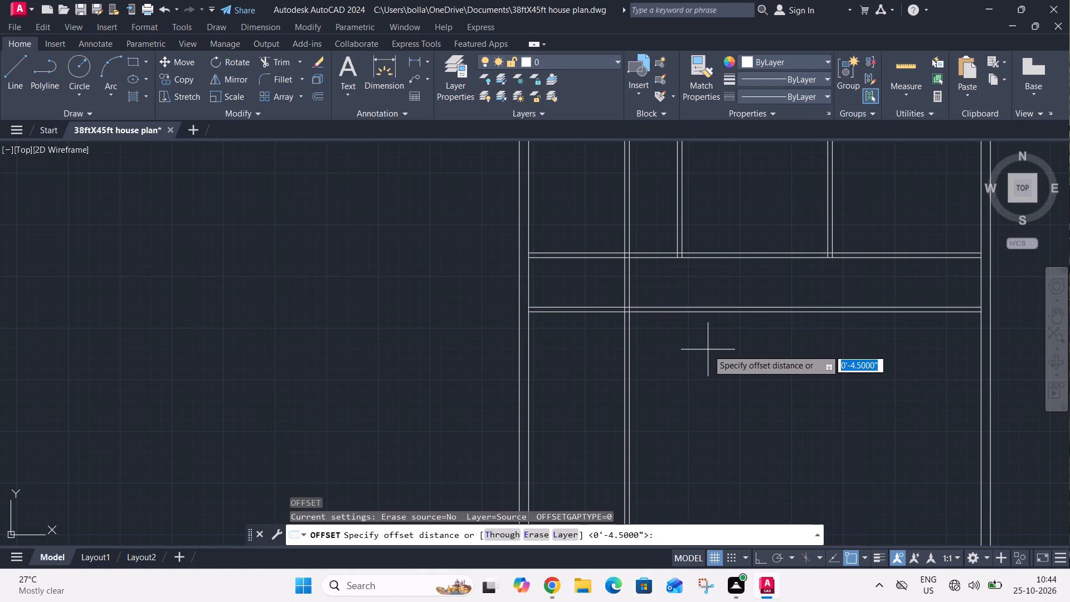
type("12'")
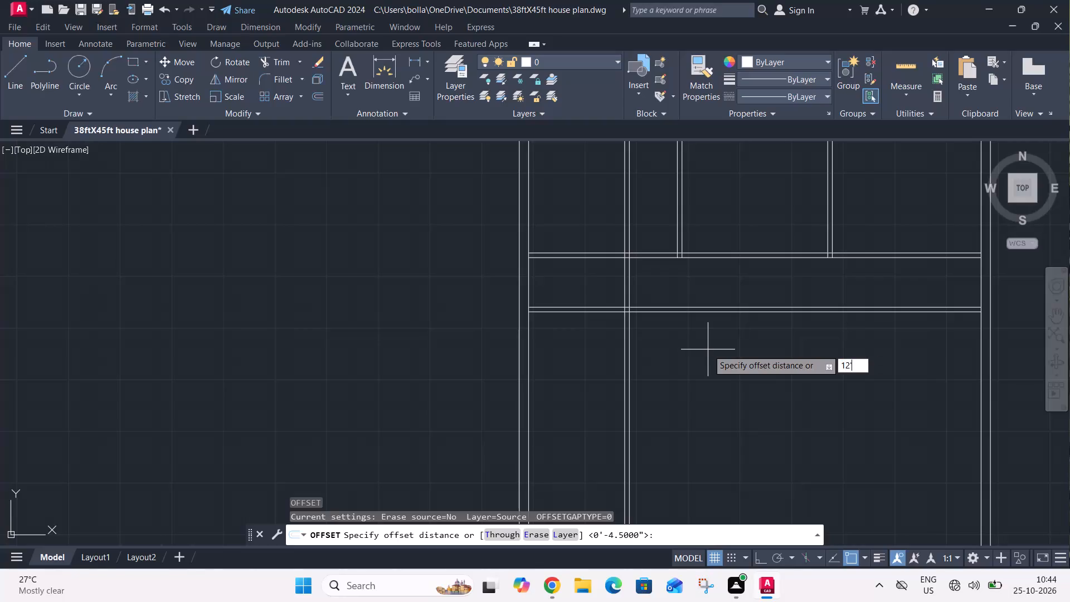
key("Return")
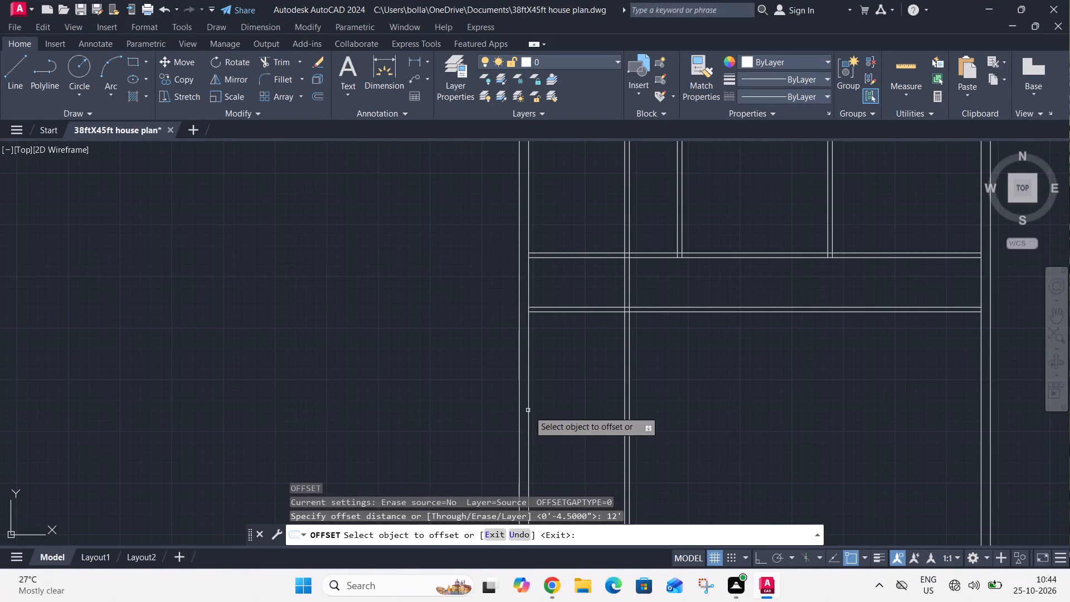
left_click(527, 414)
left_click(612, 414)
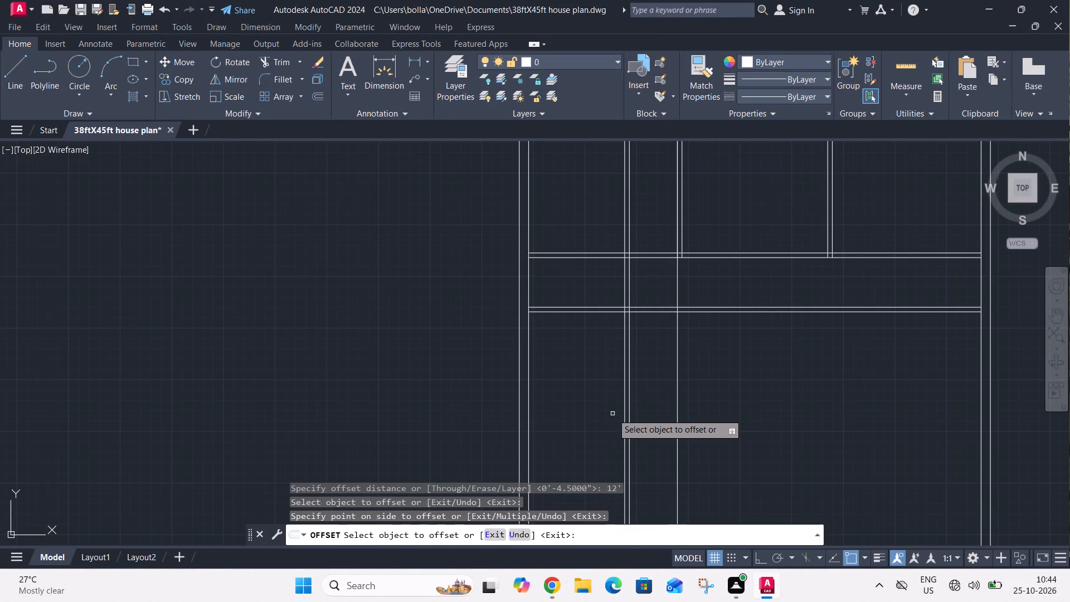
key("Escape")
Offset the lower line of the second horizontal partition wall 10'4" downward.
type("o")
key("space")
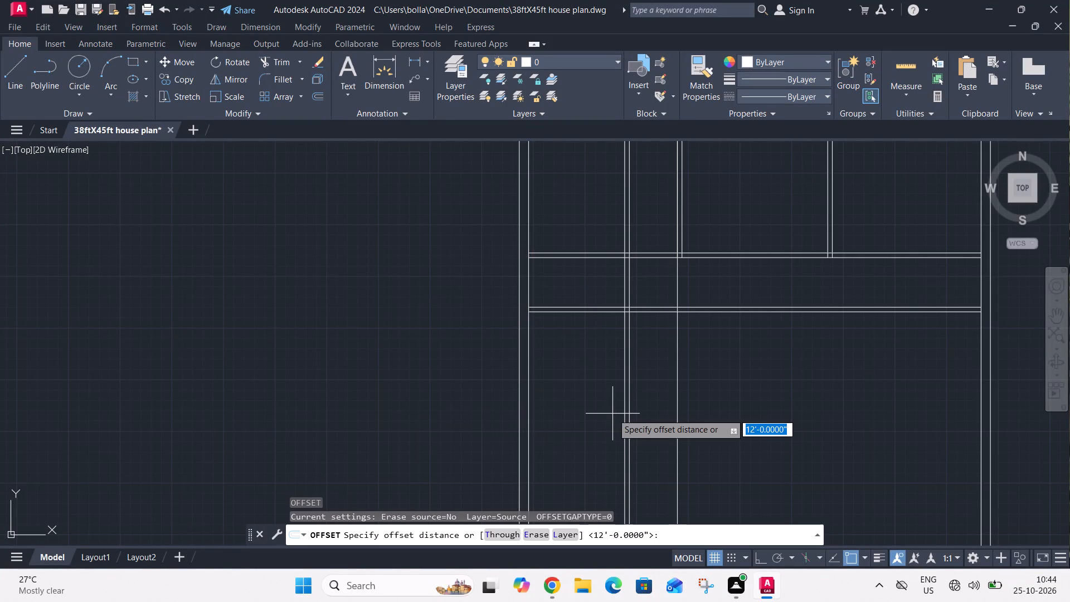
type("10'4\"")
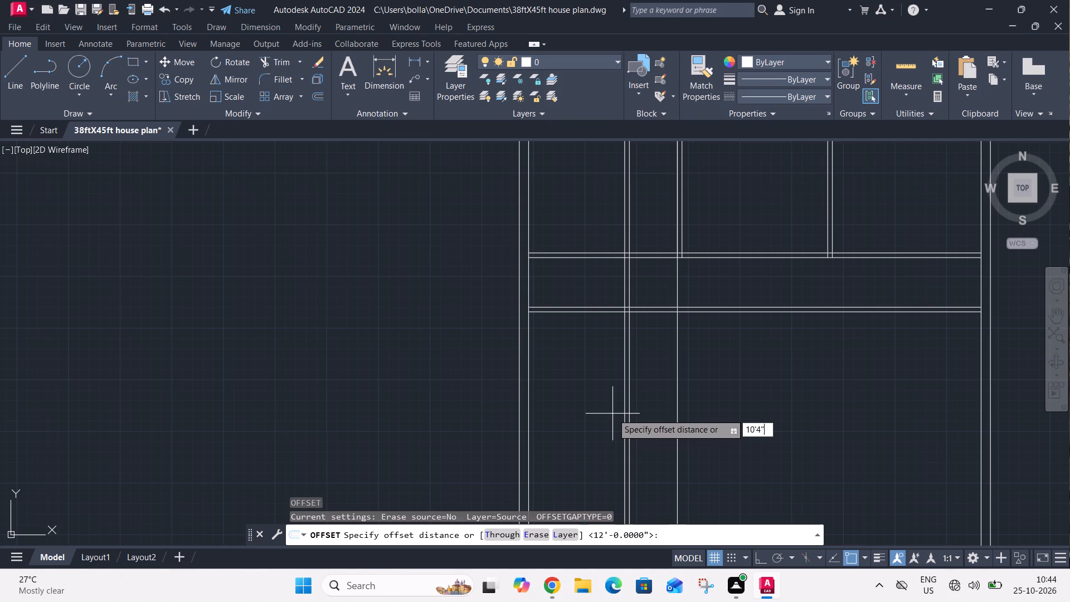
key("Return")
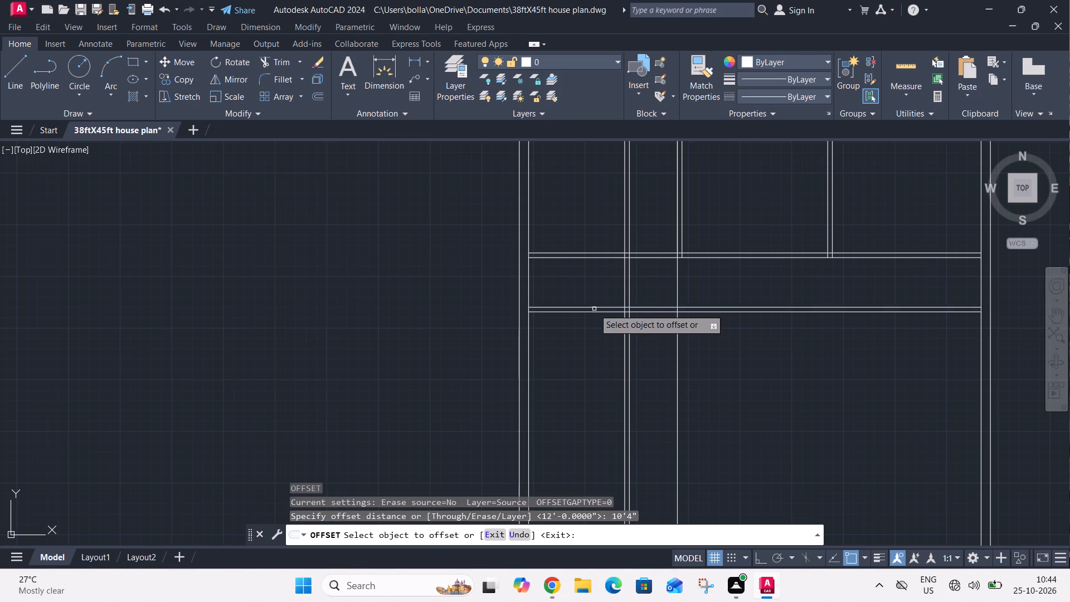
left_click(594, 313)
left_click(595, 354)
key("Escape")
Offset the 12' vertical line 4.5" to the right and the 10'4" horizontal line 4.5" downward to form walls.
type("o 4.5\"")
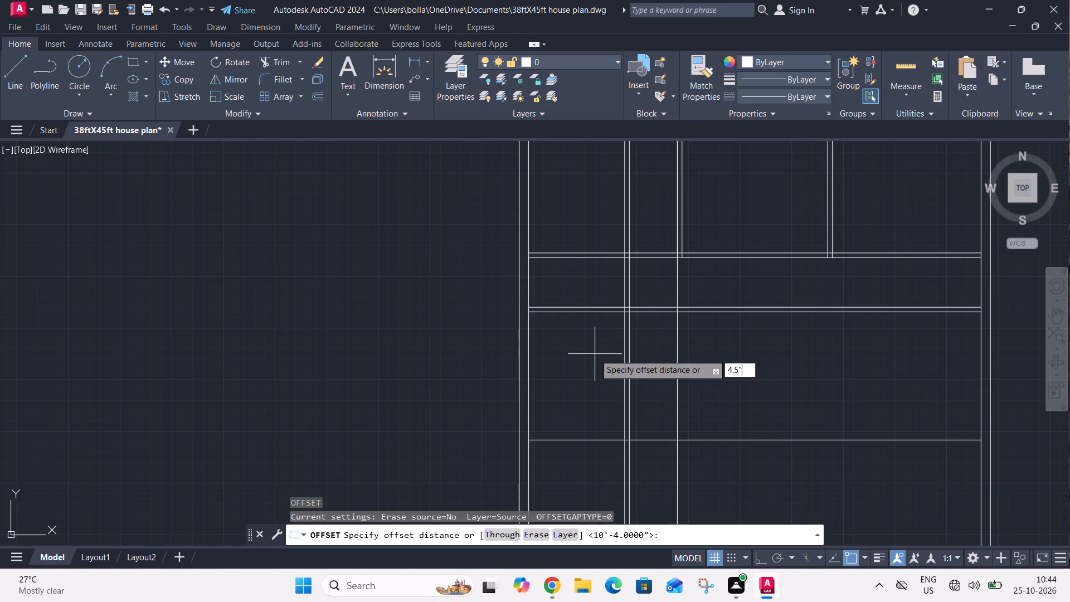
key("Return")
left_click_drag(677, 379, 683, 380)
left_click(709, 387)
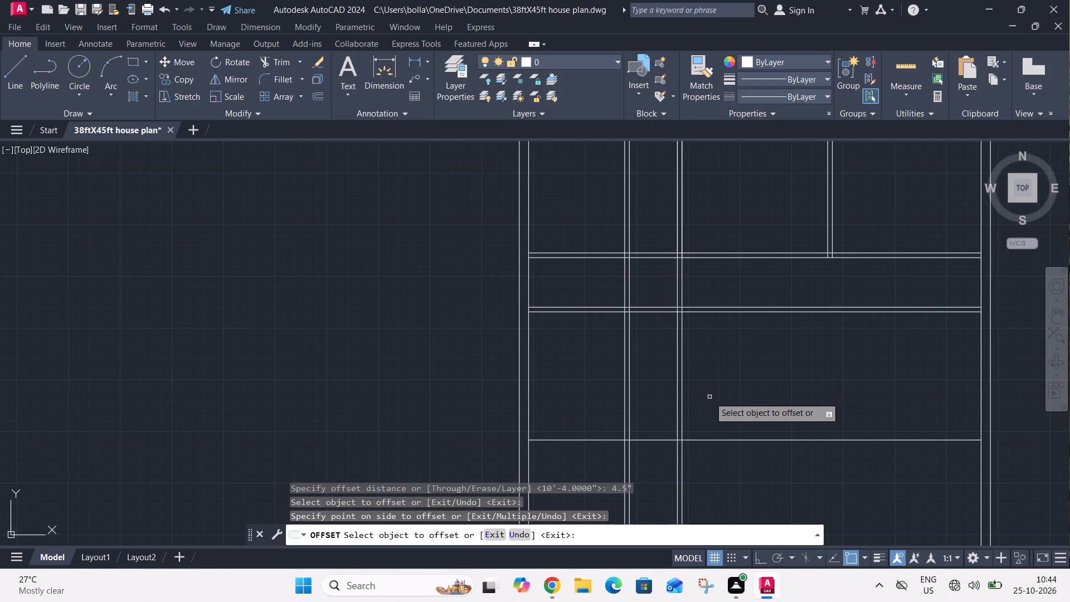
left_click_drag(718, 440, 718, 445)
left_click(718, 470)
key("Escape")
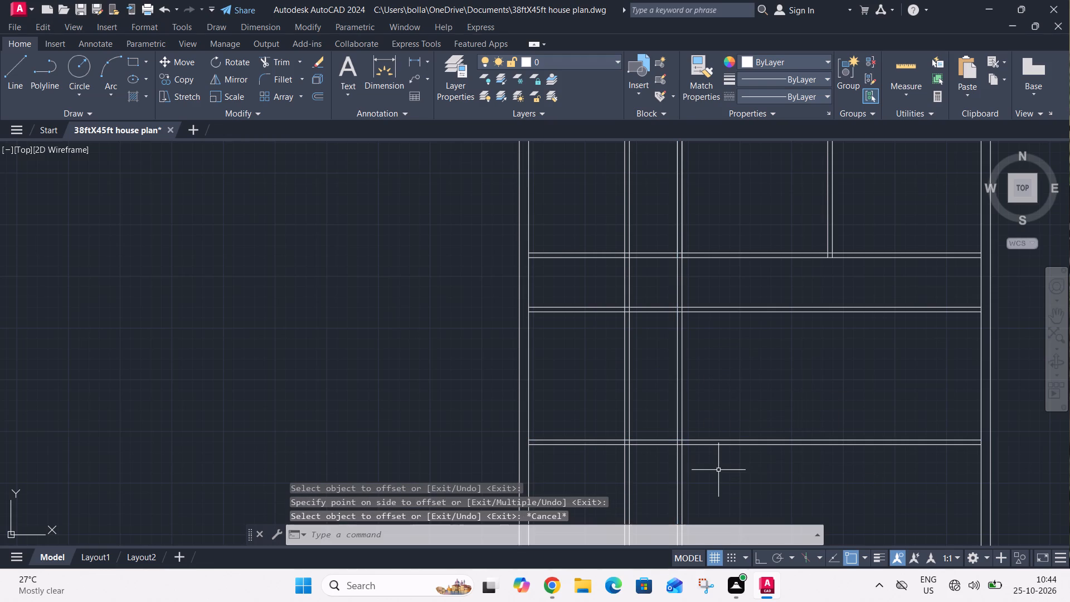
Trim the second horizontal wall right of the 12' vertical wall, and that vertical wall's segment between the upper two horizontal walls.
type("tr")
key("space")
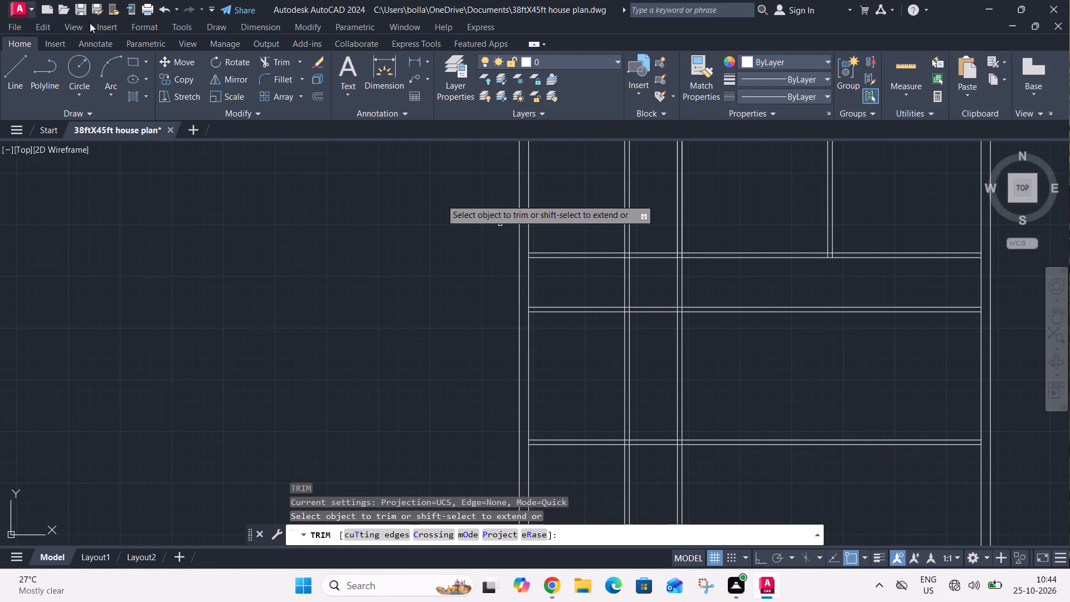
left_click(802, 374)
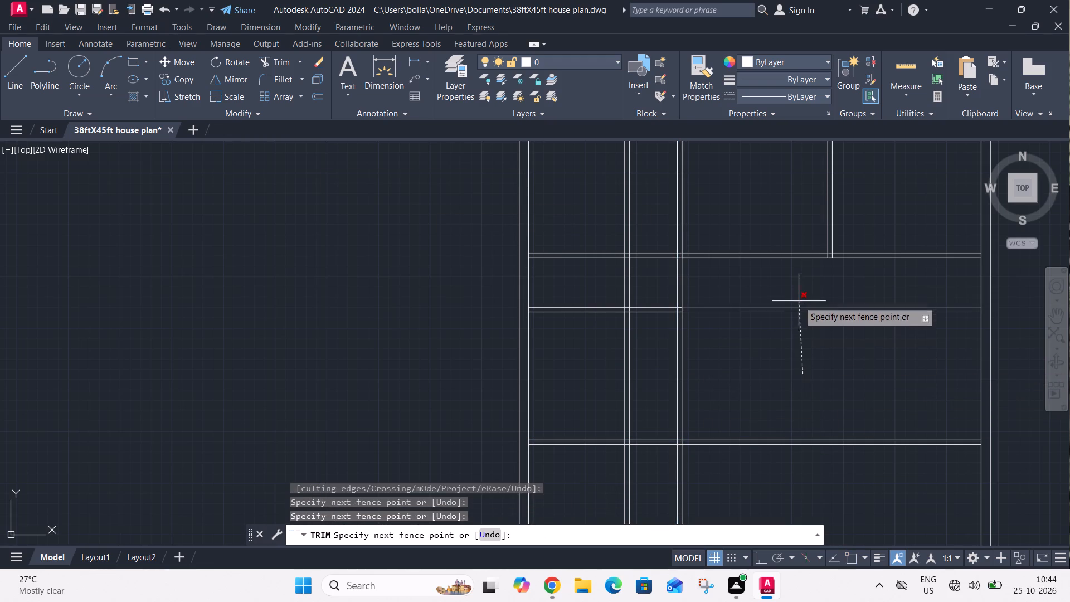
left_click(803, 288)
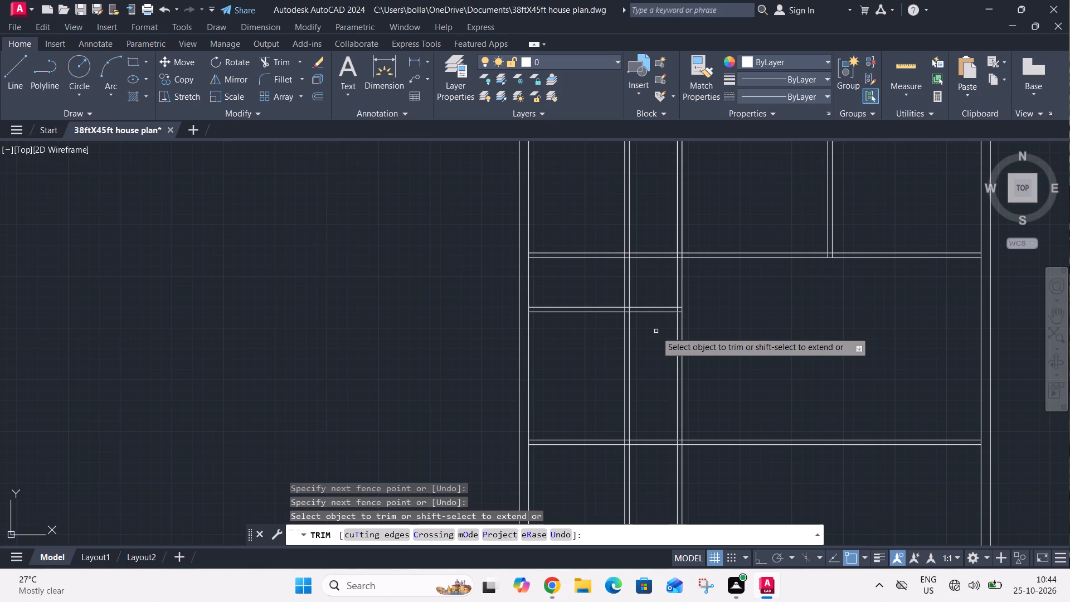
left_click(690, 282)
left_click(672, 277)
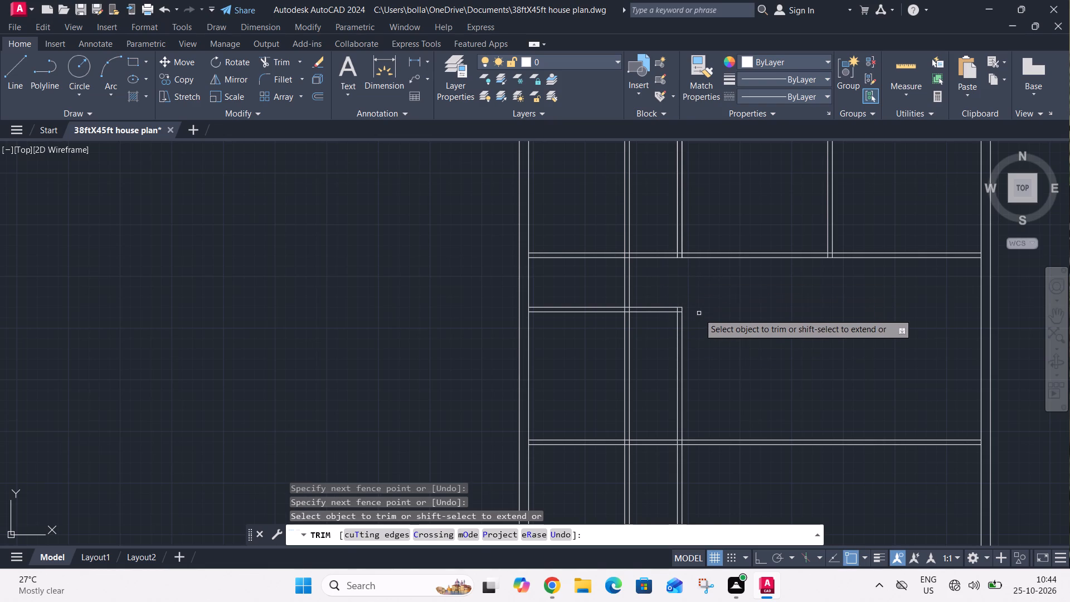
Trim the 7'9" vertical wall inside the lower-left room, and both vertical walls below the room's bottom wall.
middle_click_drag(699, 315, 695, 288)
left_click(633, 362)
left_click(571, 367)
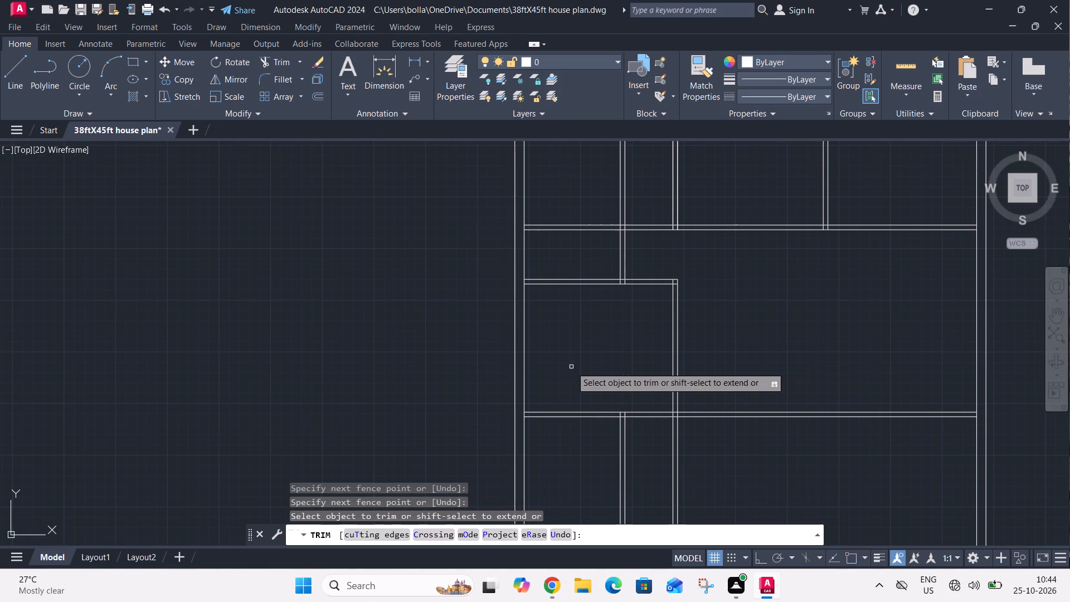
left_click(651, 455)
left_click(589, 459)
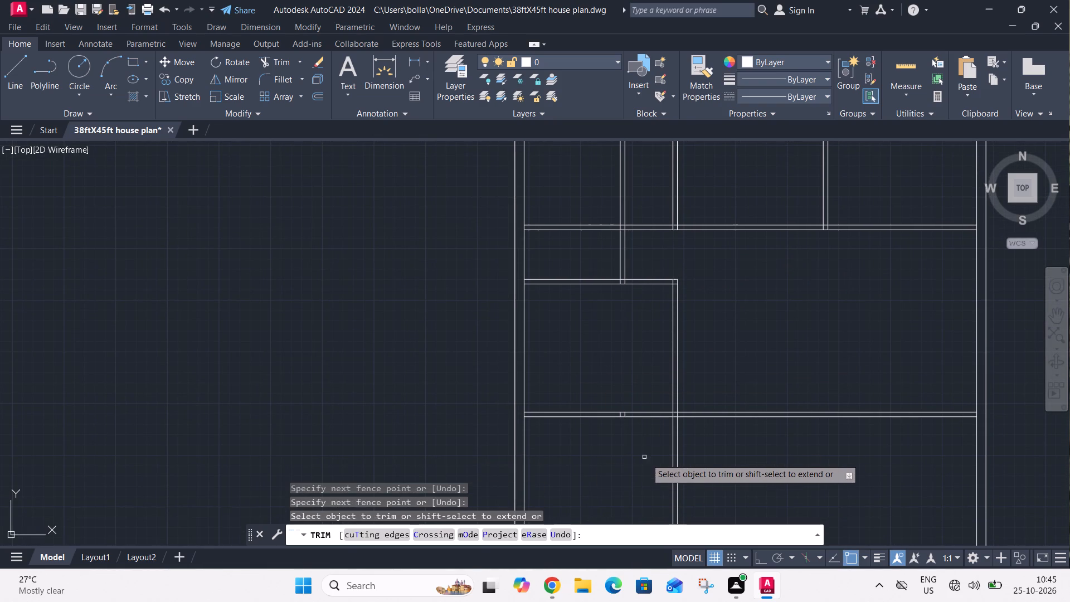
left_click(711, 458)
left_click(624, 472)
key("Escape")
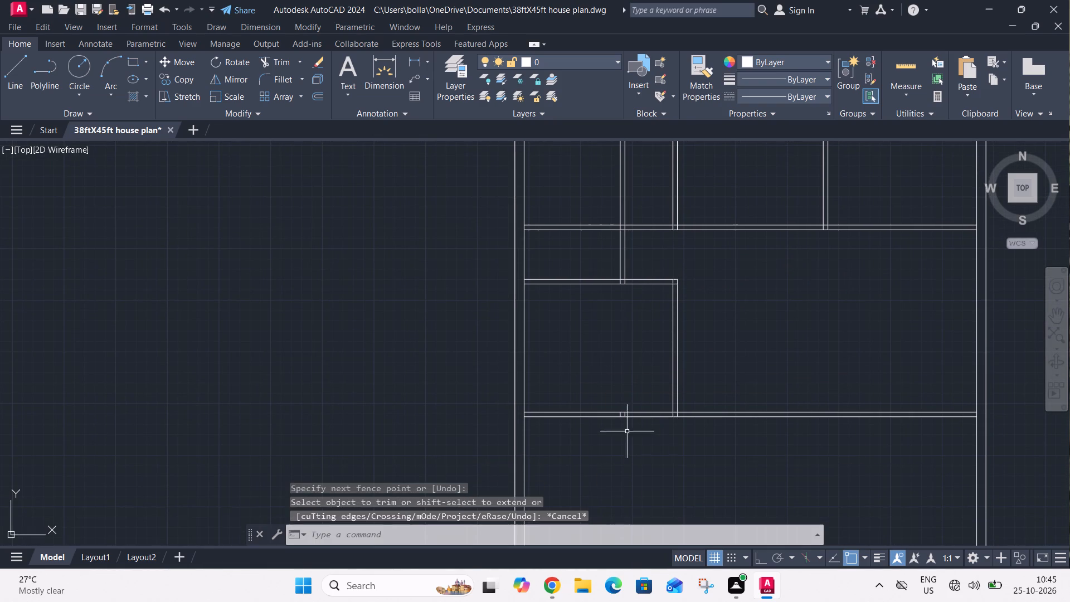
Trim the lowest horizontal wall to the right of the lower-left room's corner.
middle_click_drag(714, 431, 561, 446)
type("tr")
key("space")
left_click_drag(605, 450, 606, 443)
left_click(620, 380)
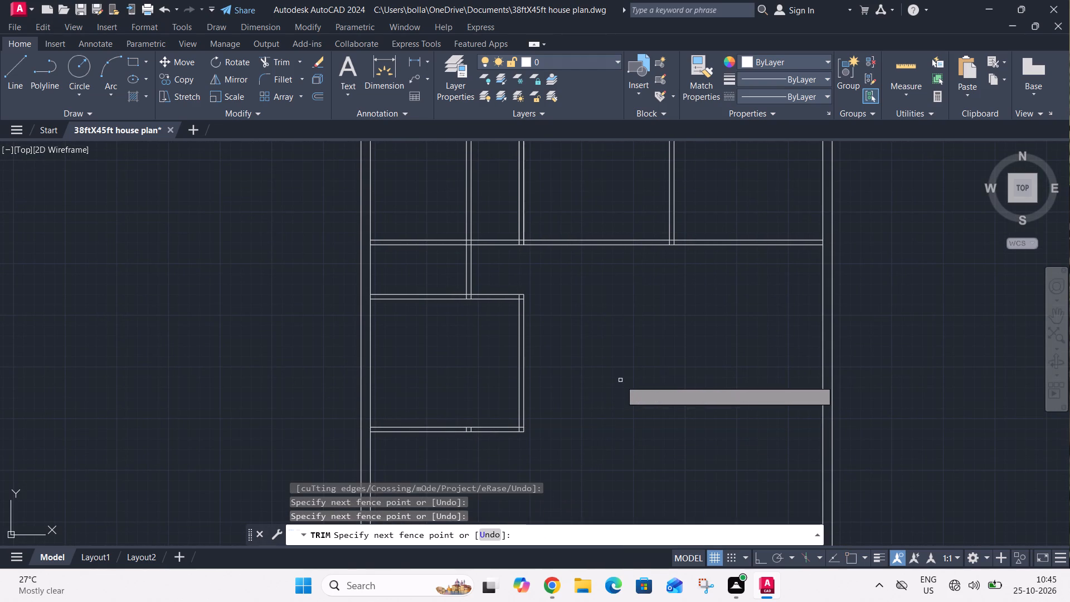
key("Escape")
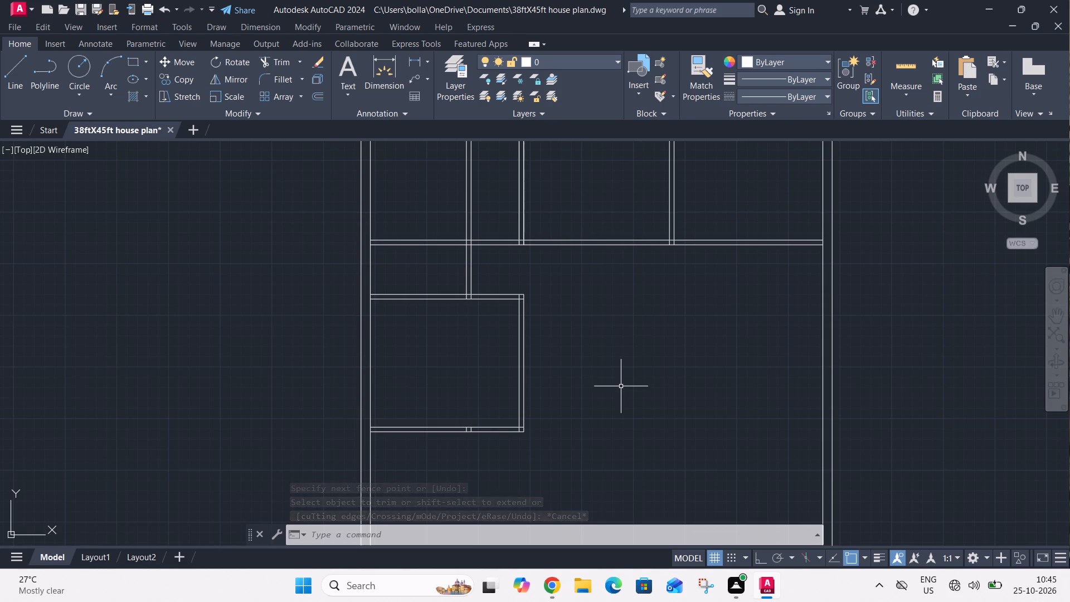
key("Escape")
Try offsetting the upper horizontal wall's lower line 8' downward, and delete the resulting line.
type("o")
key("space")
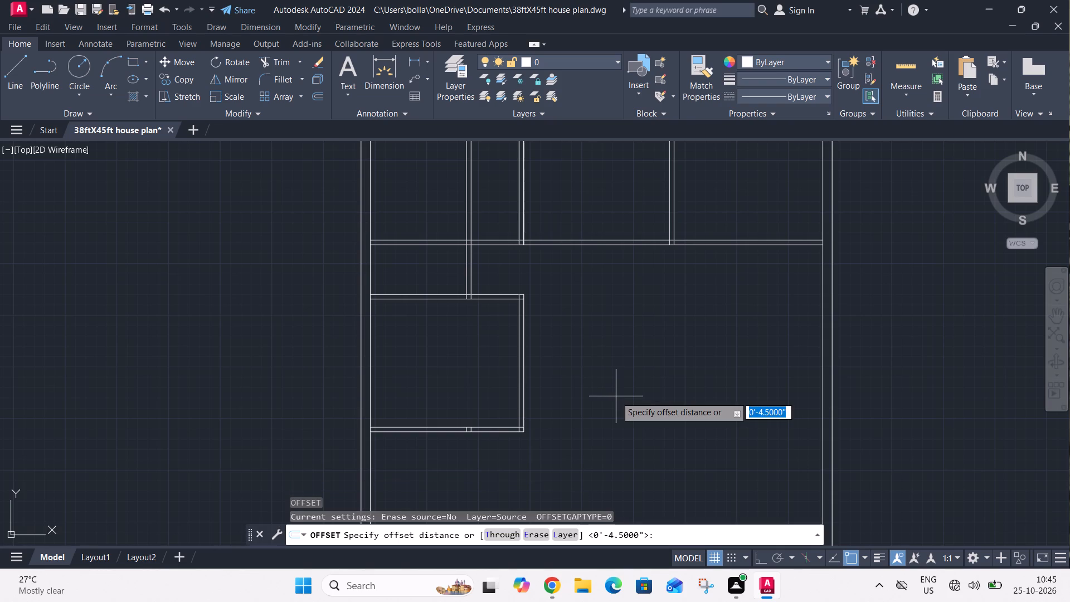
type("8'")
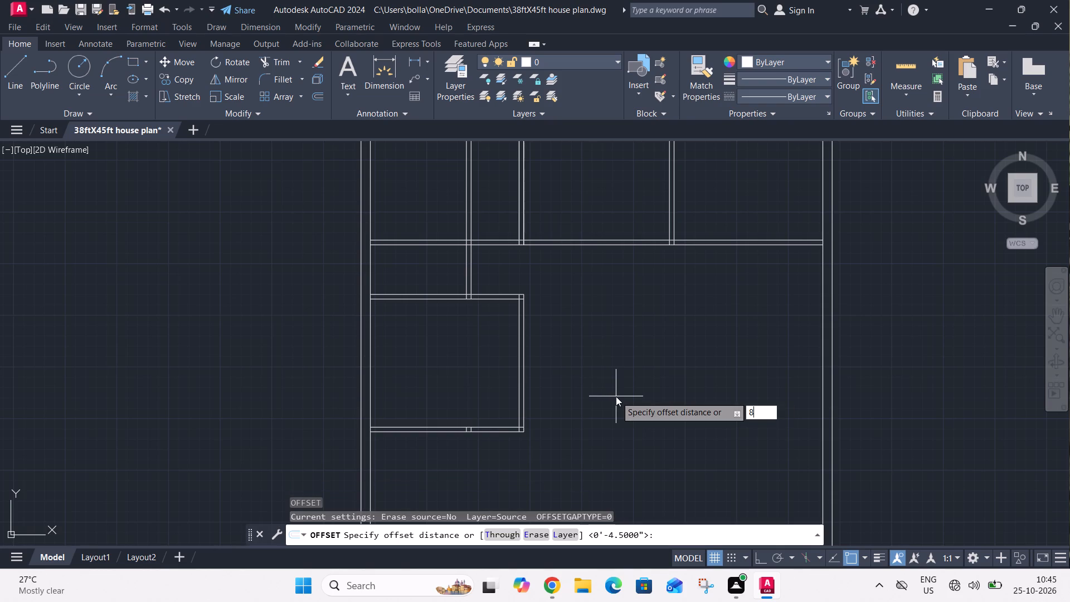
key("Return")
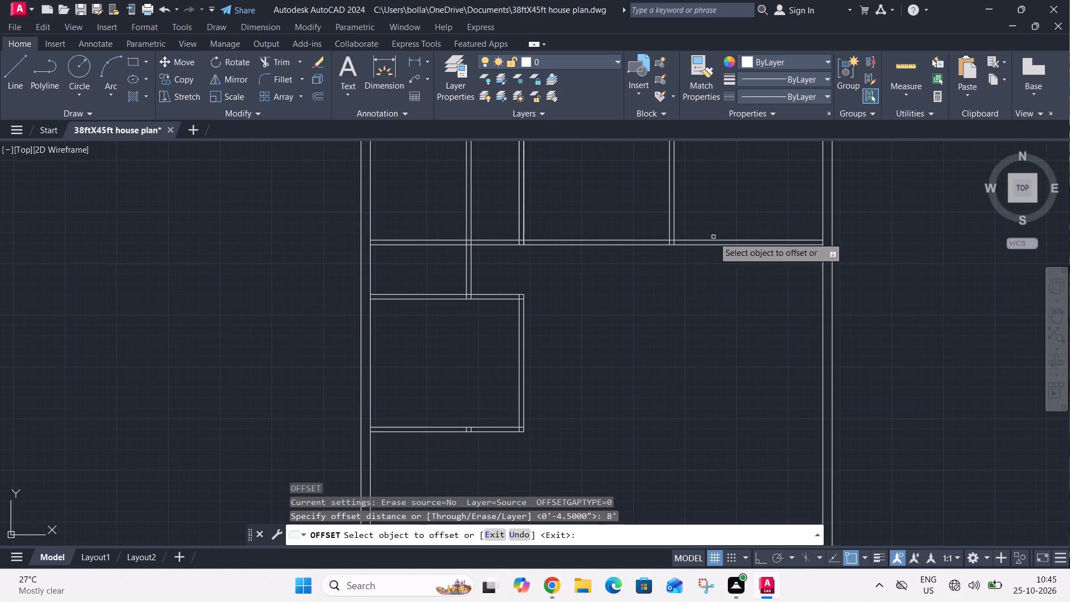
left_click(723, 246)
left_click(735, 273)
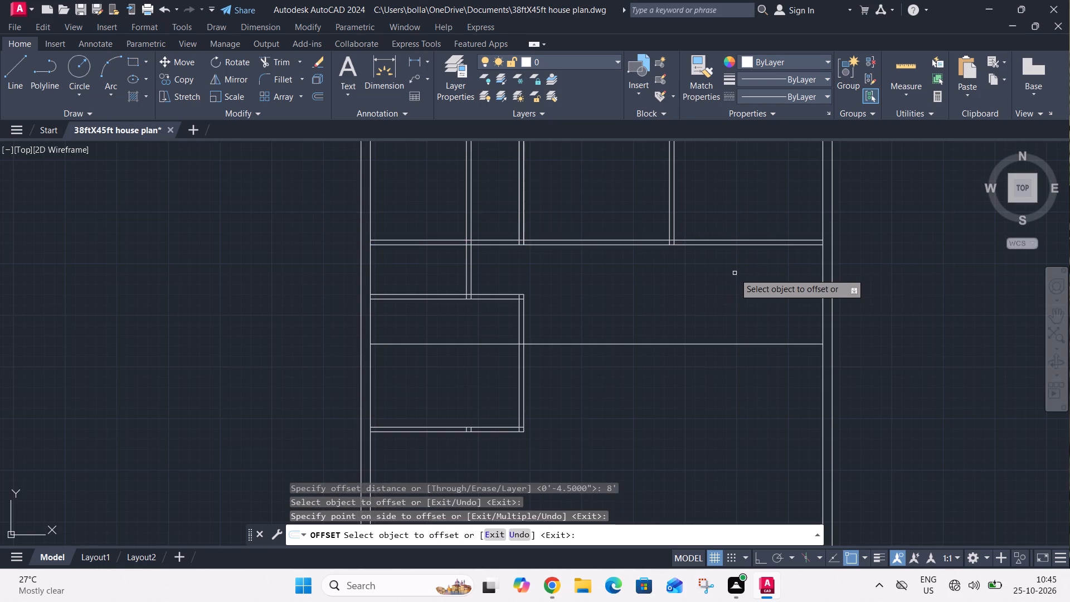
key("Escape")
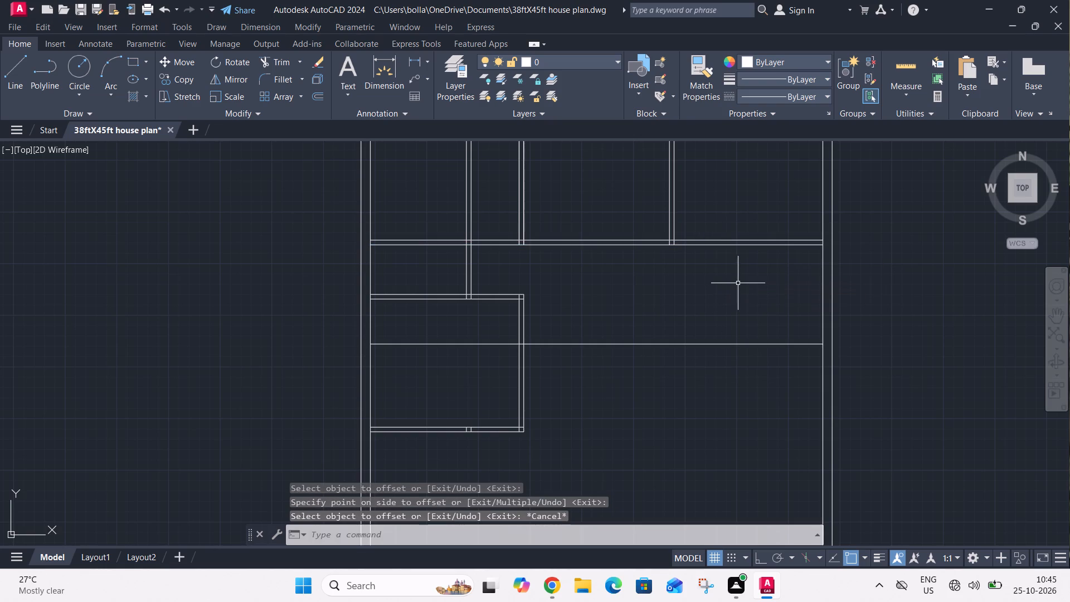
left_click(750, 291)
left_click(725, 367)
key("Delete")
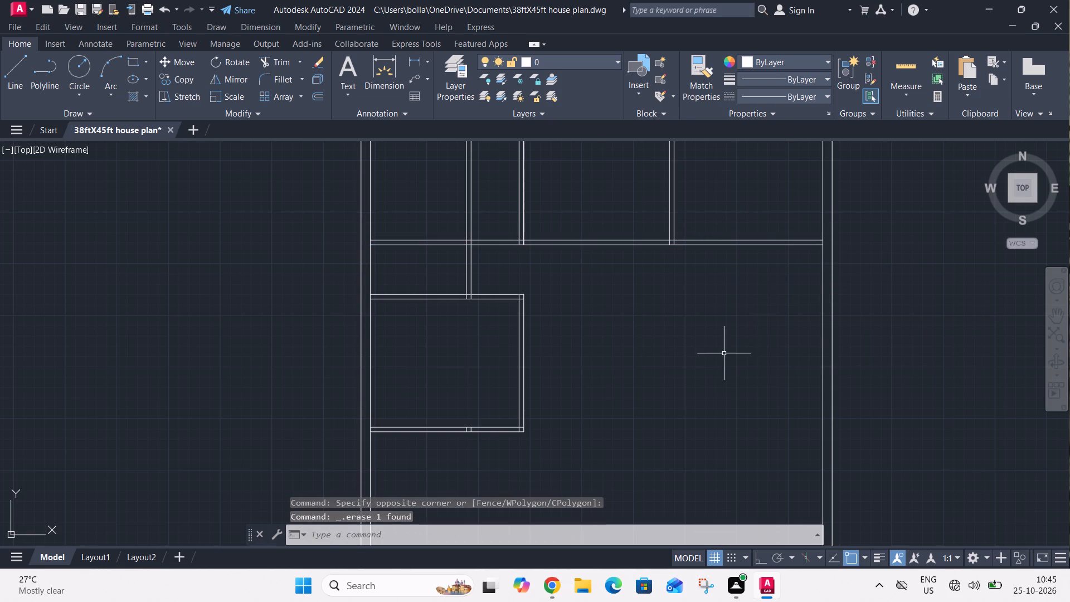
Offset the inner right wall line 8' to the left.
type("o")
key("space")
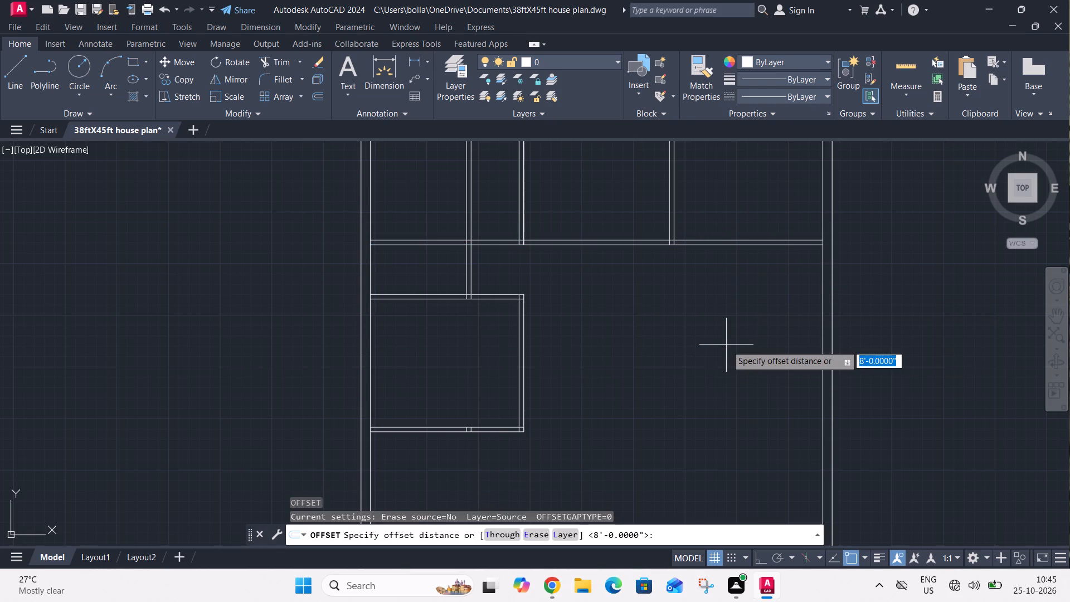
type("8'")
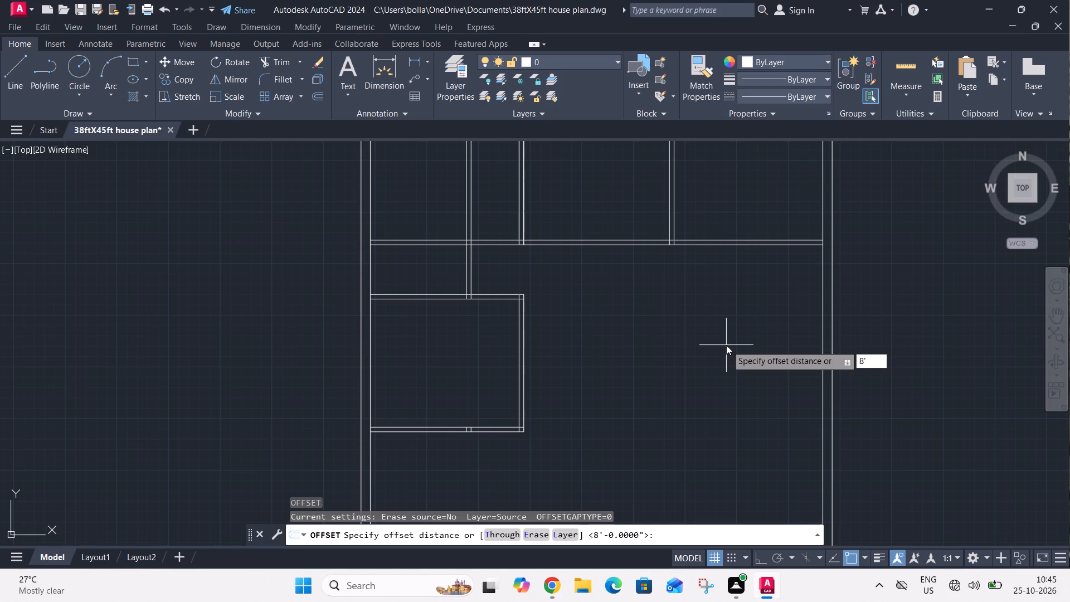
key("Return")
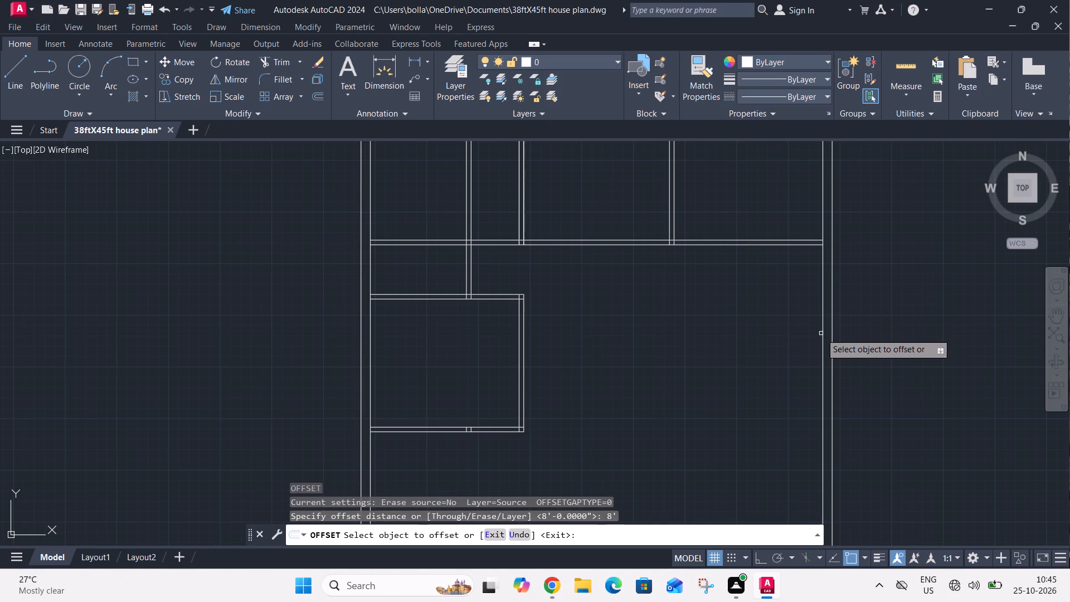
left_click(821, 333)
left_click(789, 341)
key("Escape")
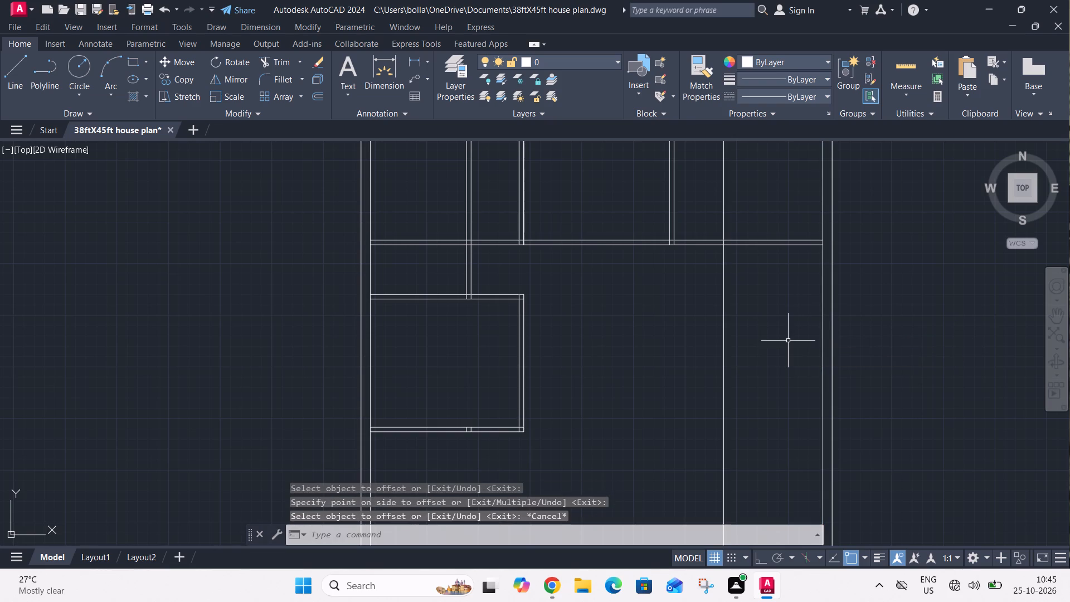
Offset the lower line of the upper horizontal partition wall 11' downward.
type("o 11'")
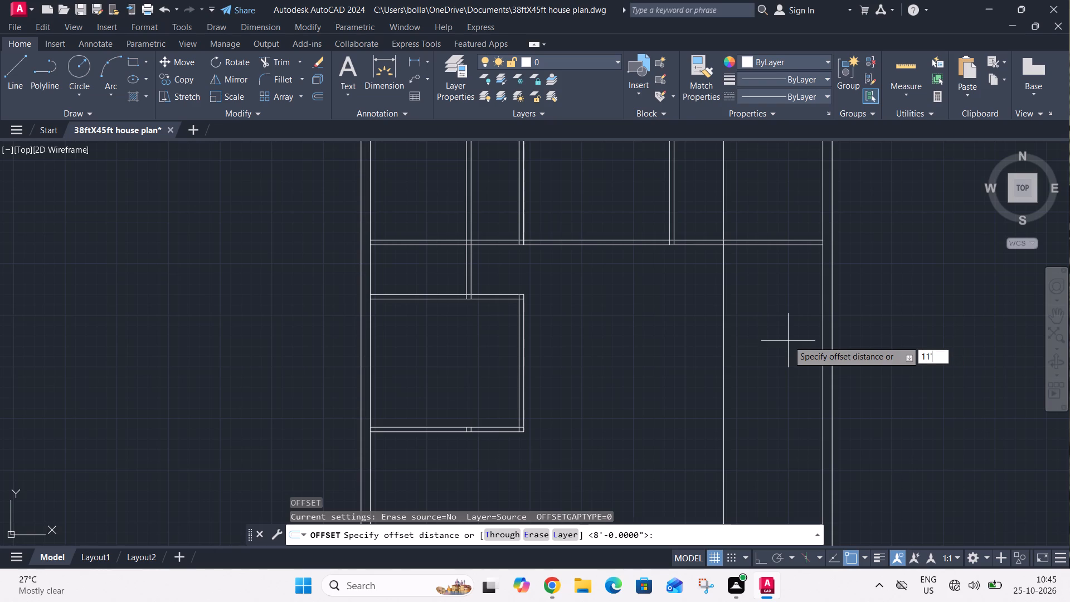
key("Return")
left_click(753, 245)
left_click(745, 291)
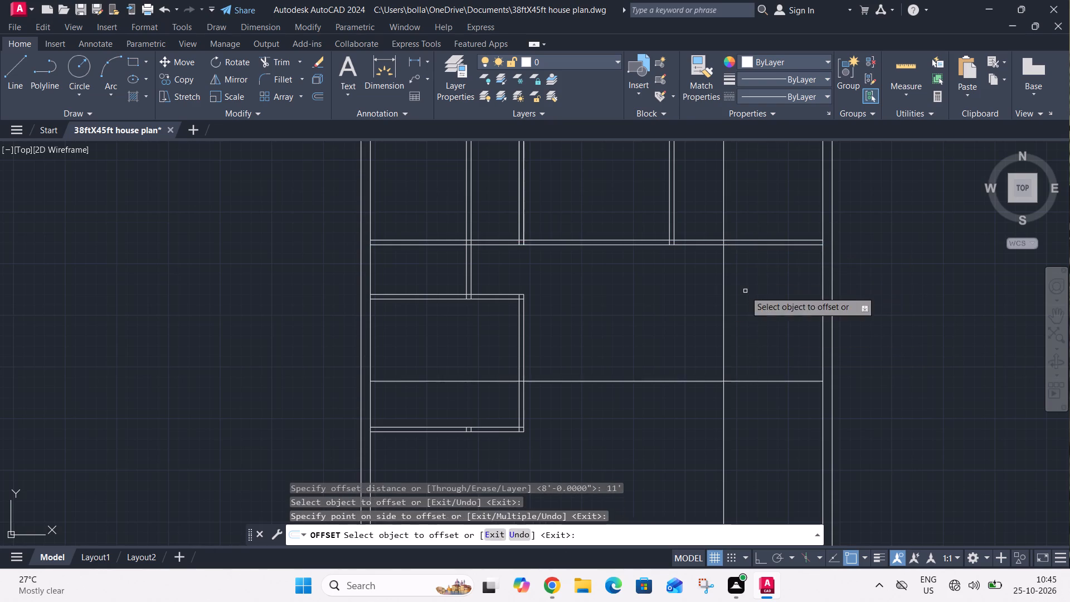
key("Escape")
Offset the 8' vertical line 4.5" to the left and the 11' horizontal line 4.5" downward to form walls.
type("o 4.5\"")
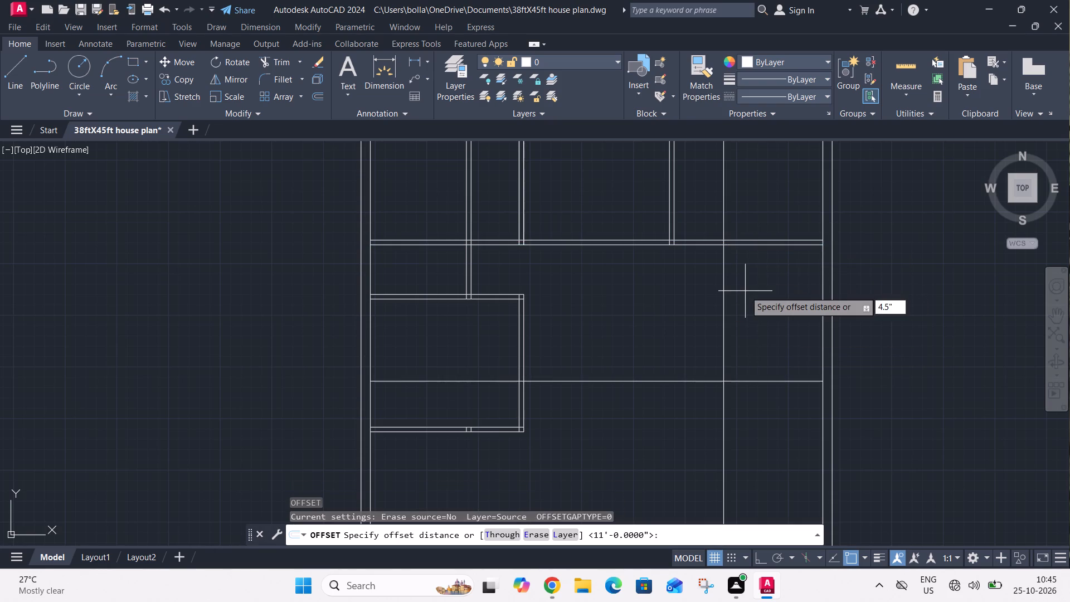
key("Return")
left_click(721, 357)
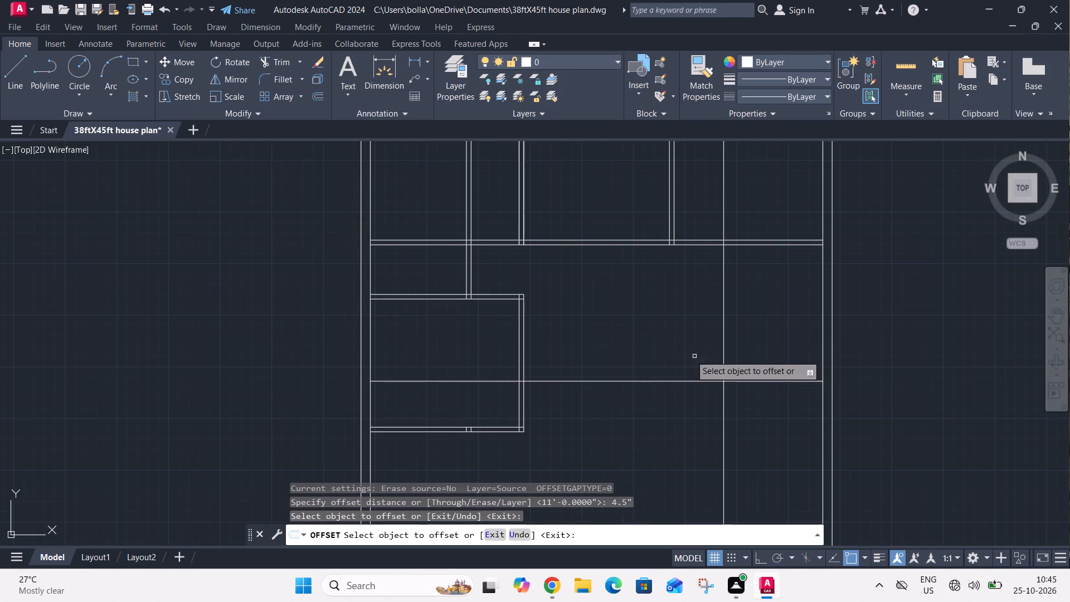
left_click(726, 367)
left_click(697, 372)
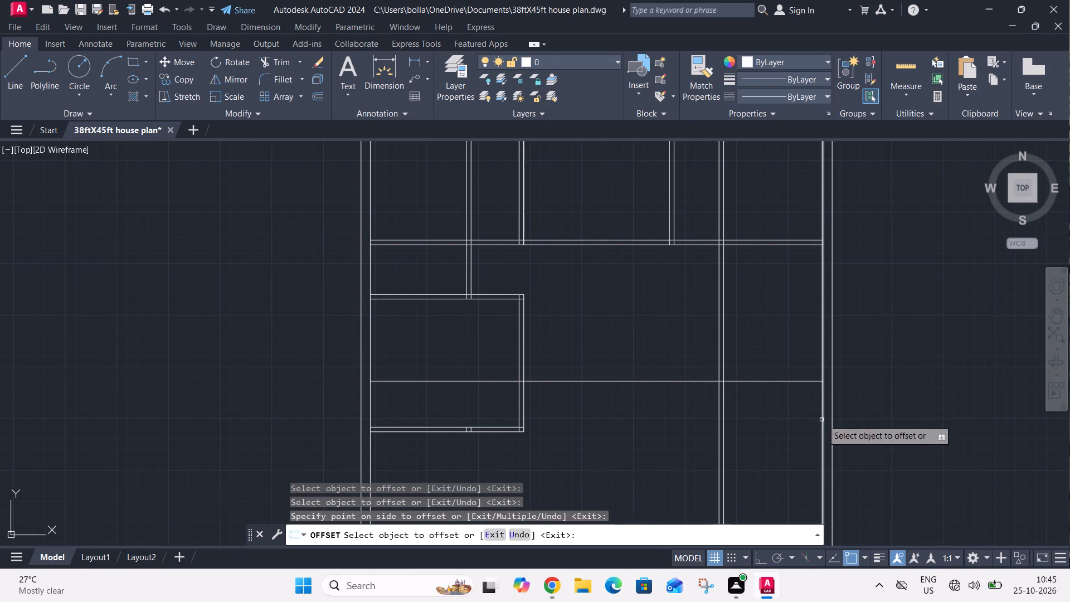
left_click(795, 380)
left_click(792, 414)
key("Escape")
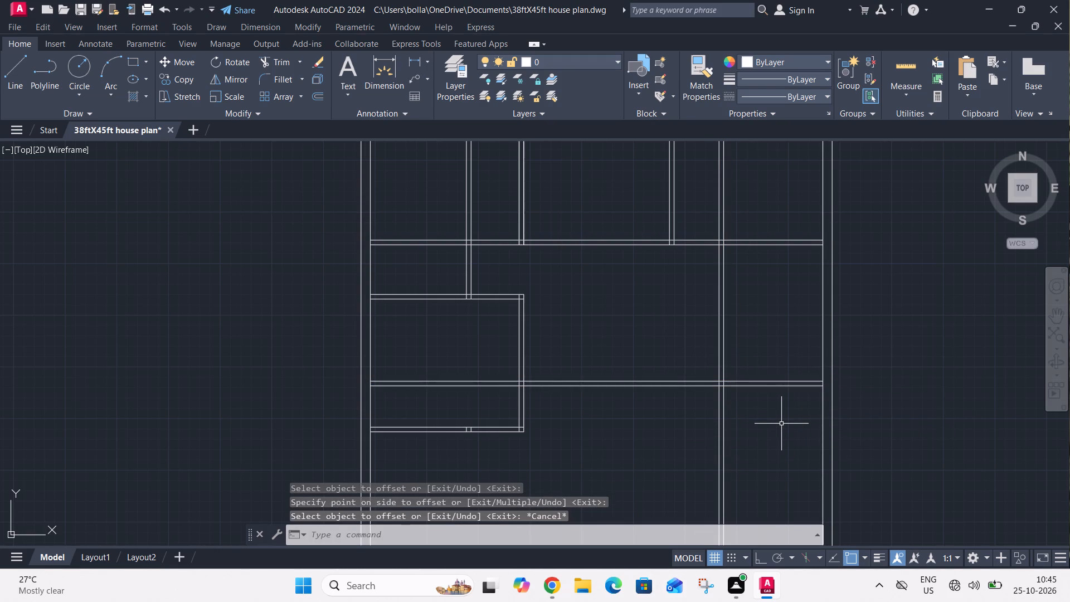
Trim the 8' vertical wall below the 11' horizontal wall, and the horizontal wall's part crossing the lower-left room.
key("t")
type("r")
key("space")
left_click(758, 446)
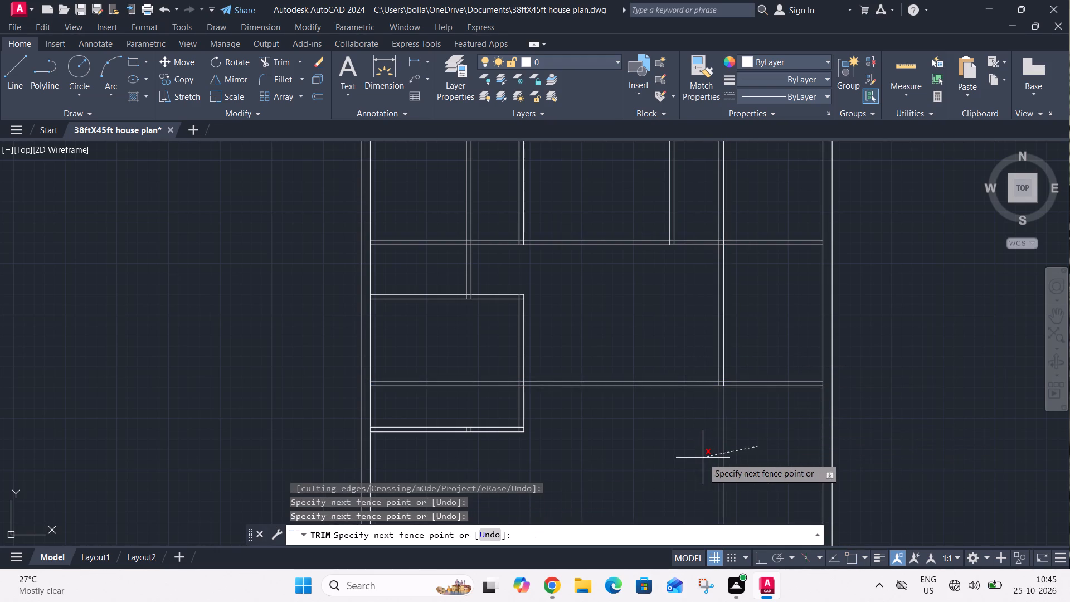
left_click(703, 458)
middle_click_drag(635, 428, 748, 394)
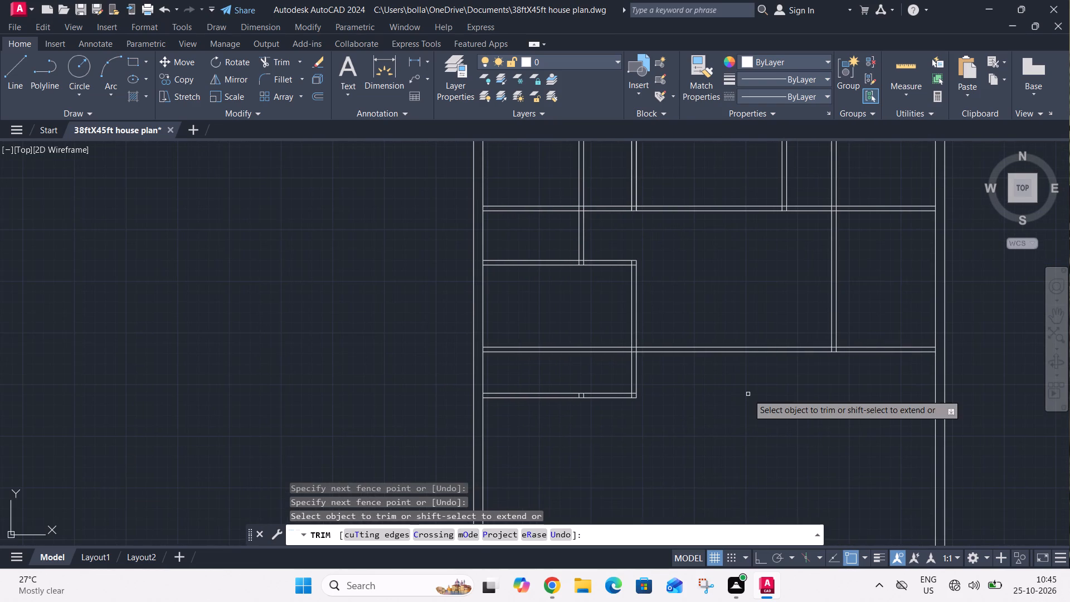
left_click(562, 376)
left_click(567, 304)
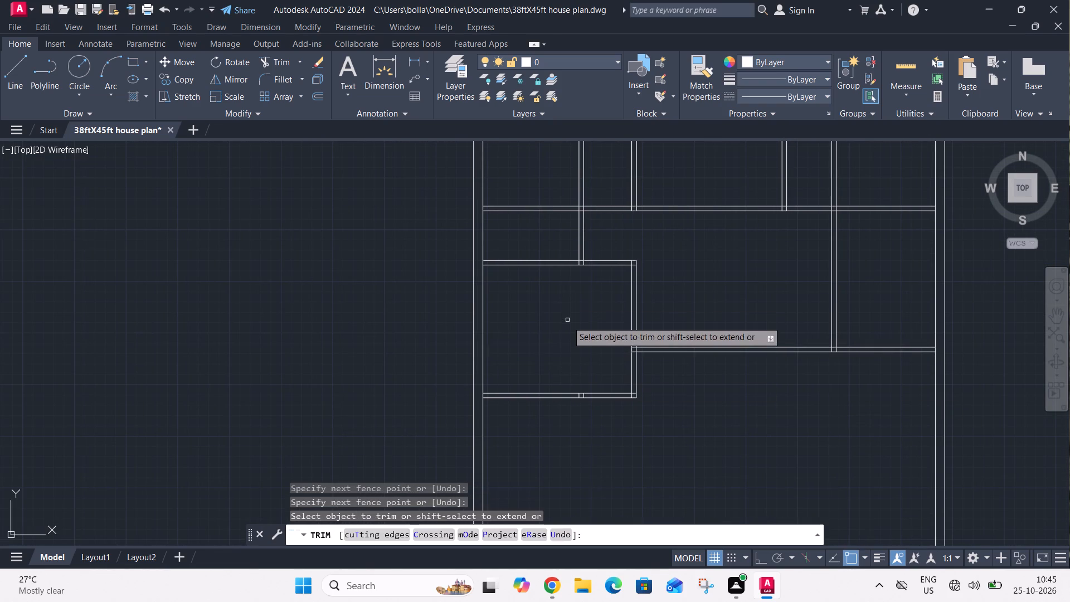
key("Escape")
middle_click_drag(822, 455, 747, 428)
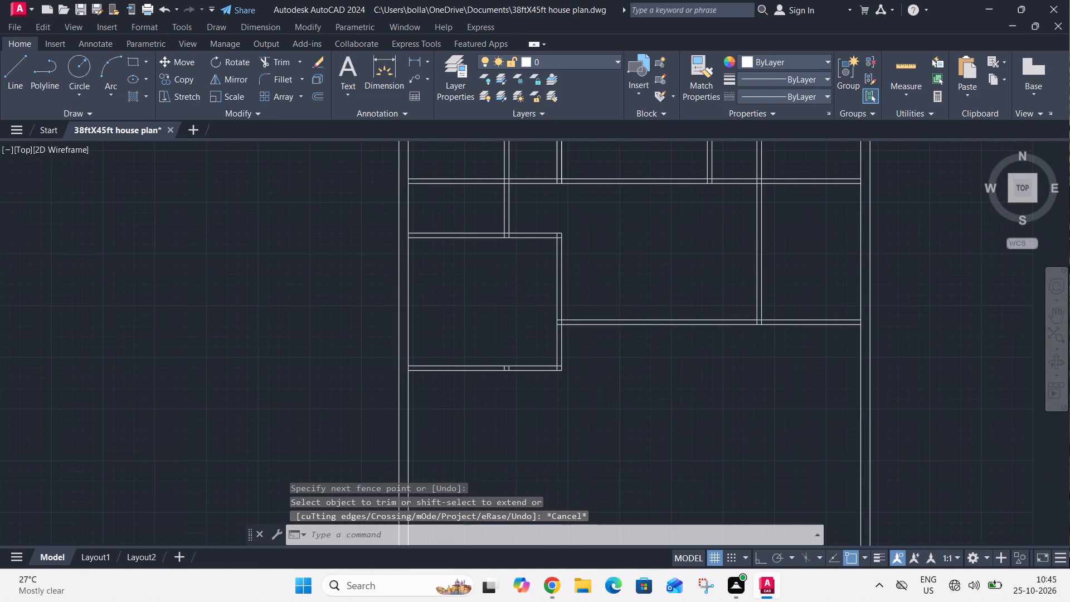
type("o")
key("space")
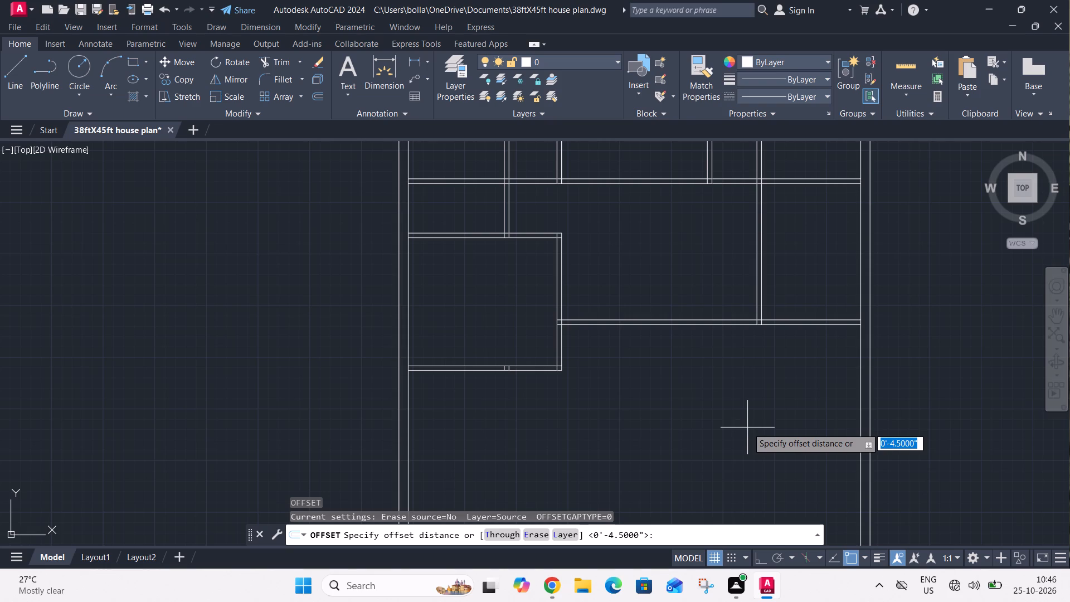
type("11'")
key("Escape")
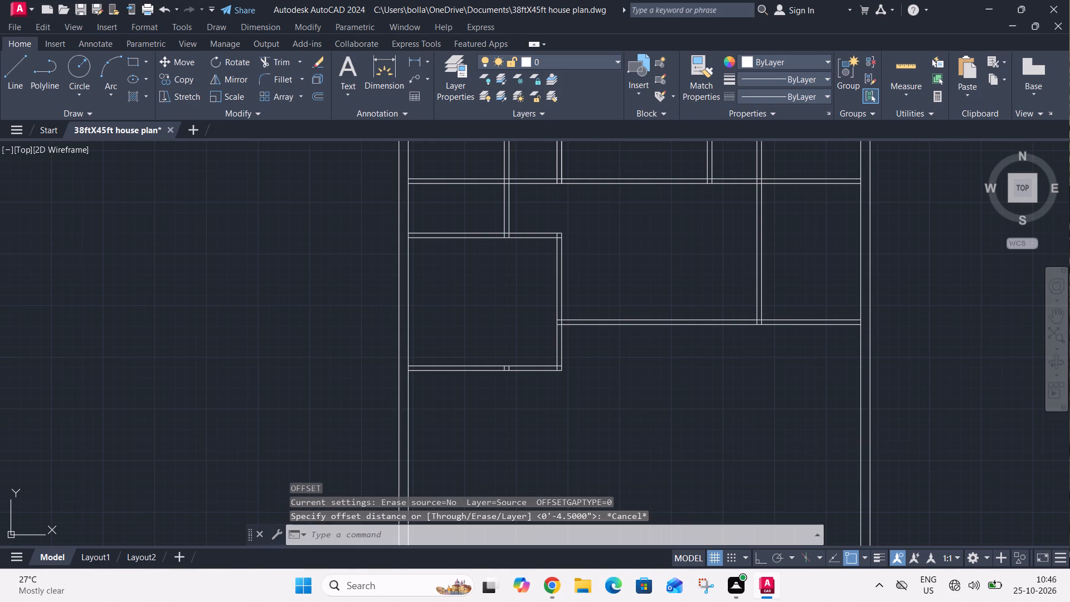
Extend both lines of the vertical partition just left of the 8' wall down to the bottom exterior wall's inner line.
type("ex")
key("space")
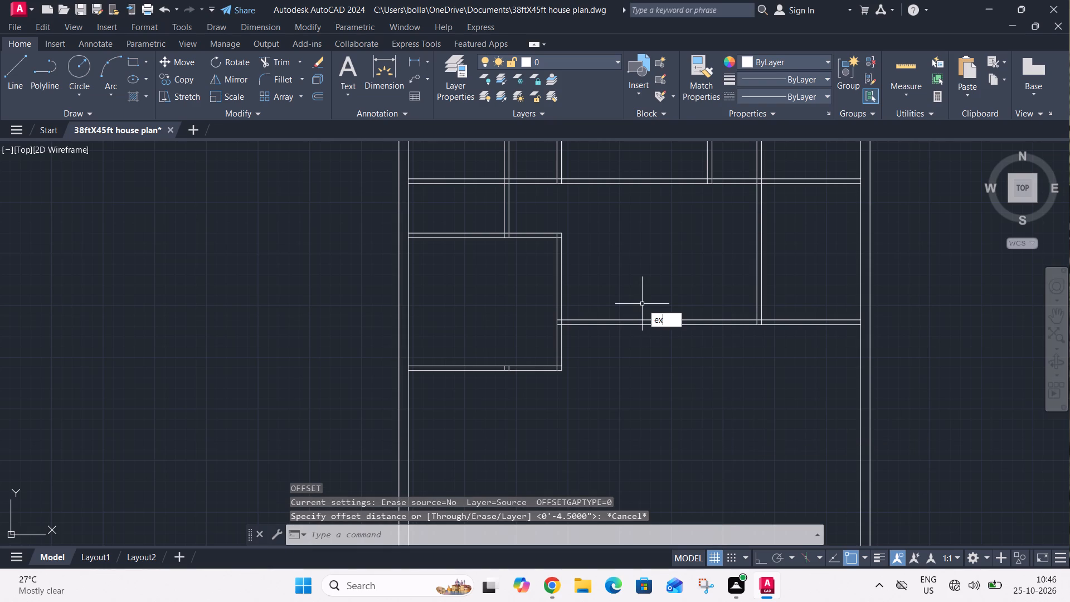
left_click(706, 161)
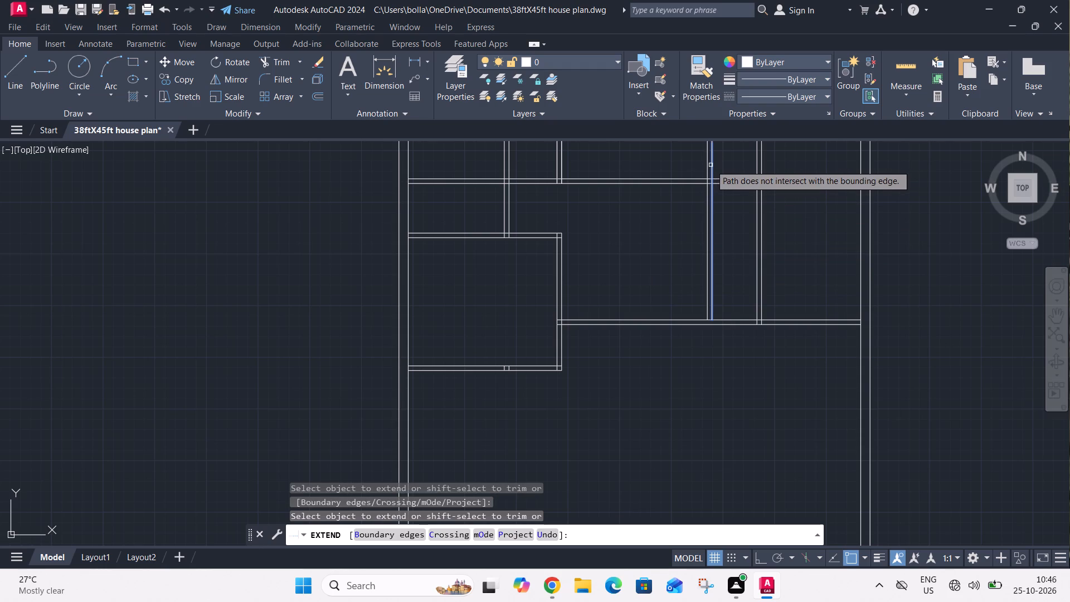
left_click(711, 165)
left_click(708, 295)
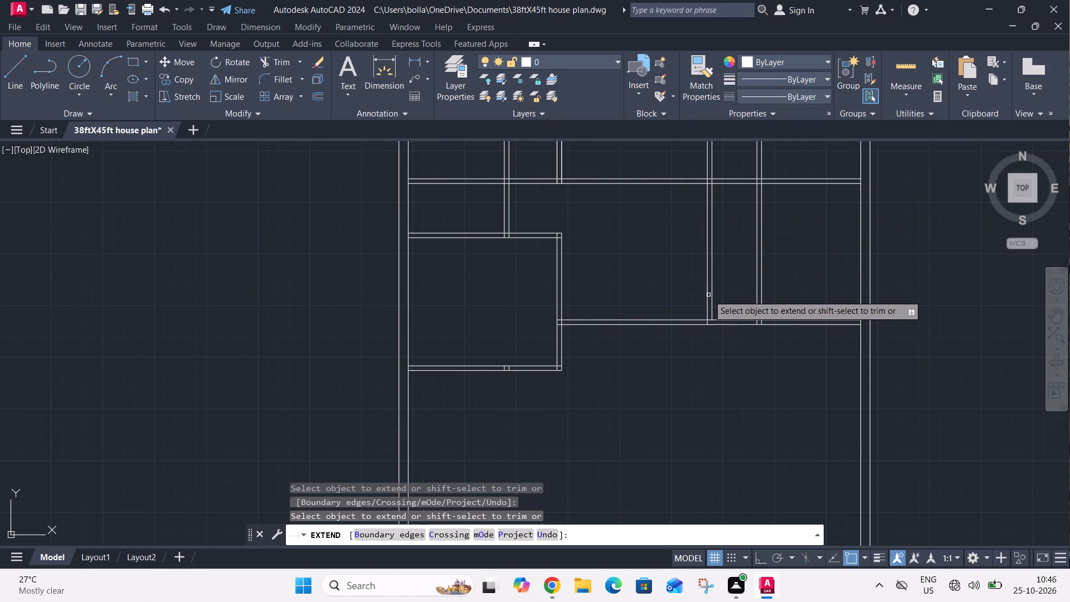
left_click(710, 310)
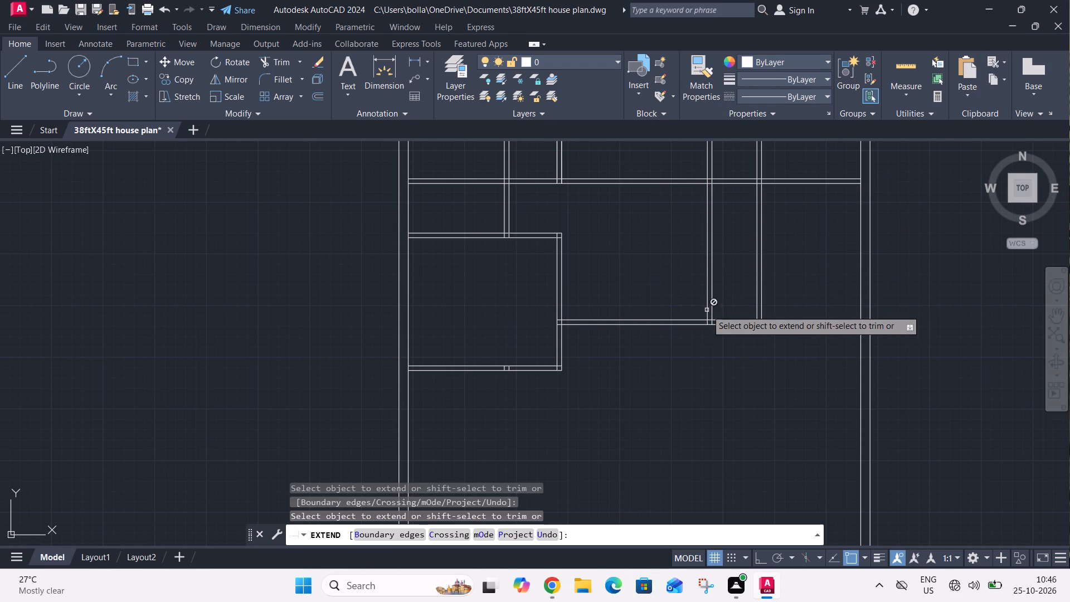
left_click(707, 310)
scroll(707, 322, "up", 4)
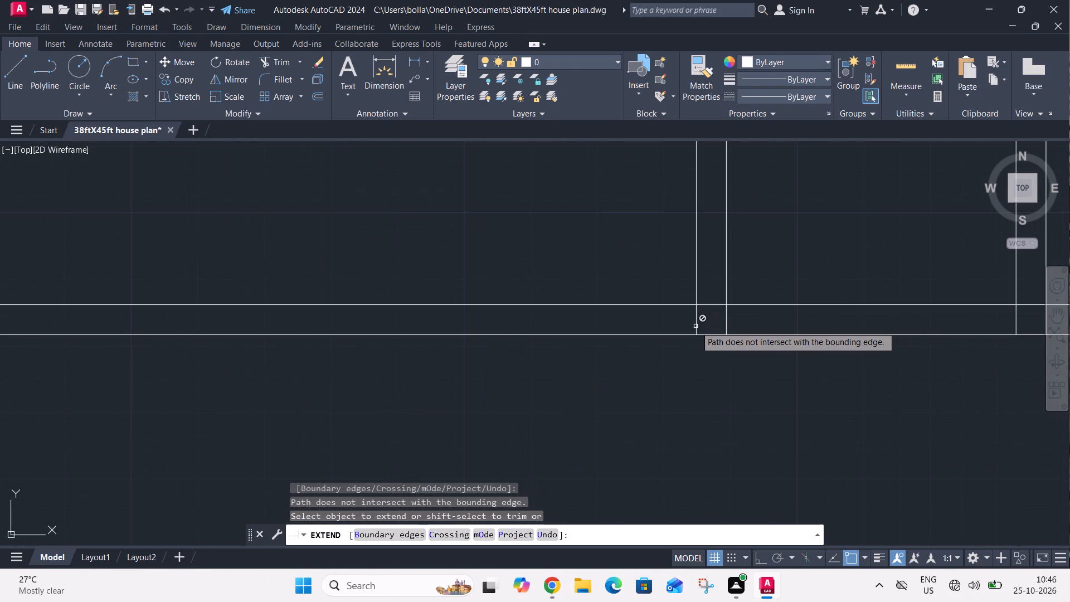
left_click(694, 327)
left_click(698, 325)
left_click_drag(698, 325, 693, 333)
scroll(701, 308, "down", 5)
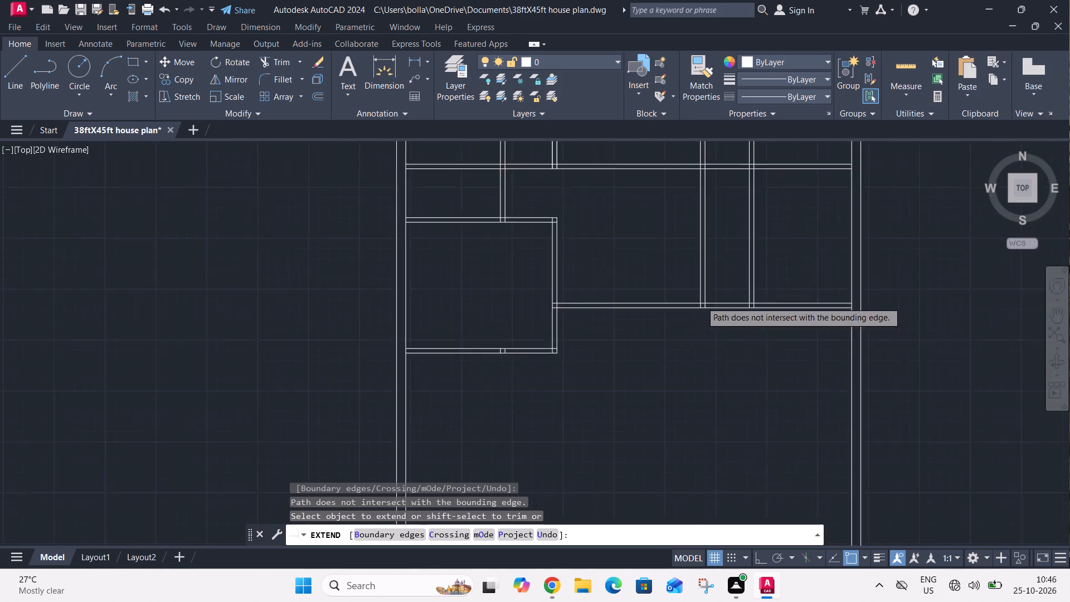
left_click(699, 304)
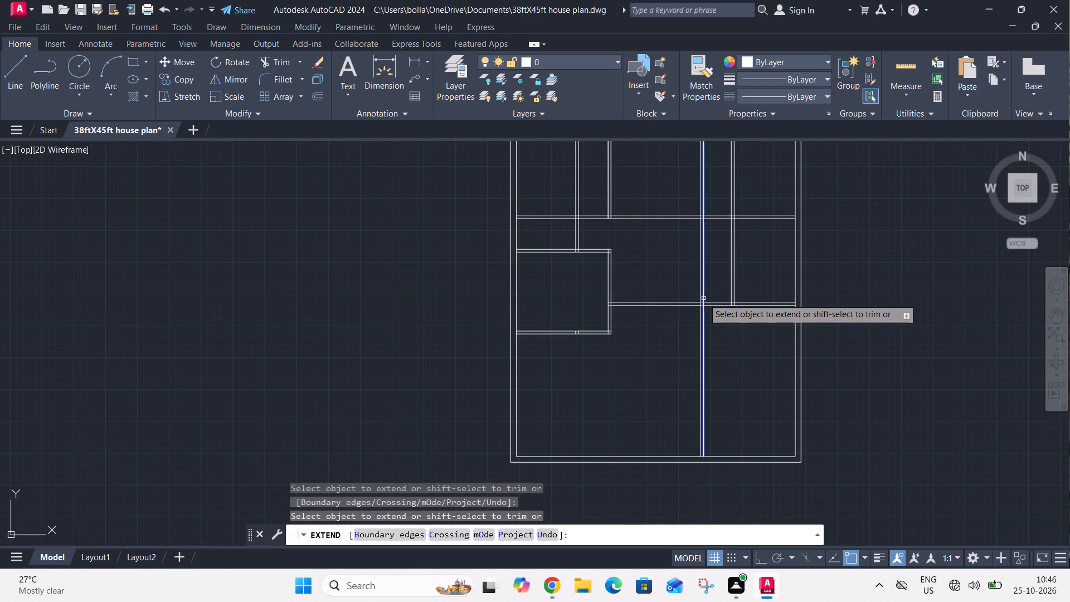
left_click(703, 298)
key("Escape")
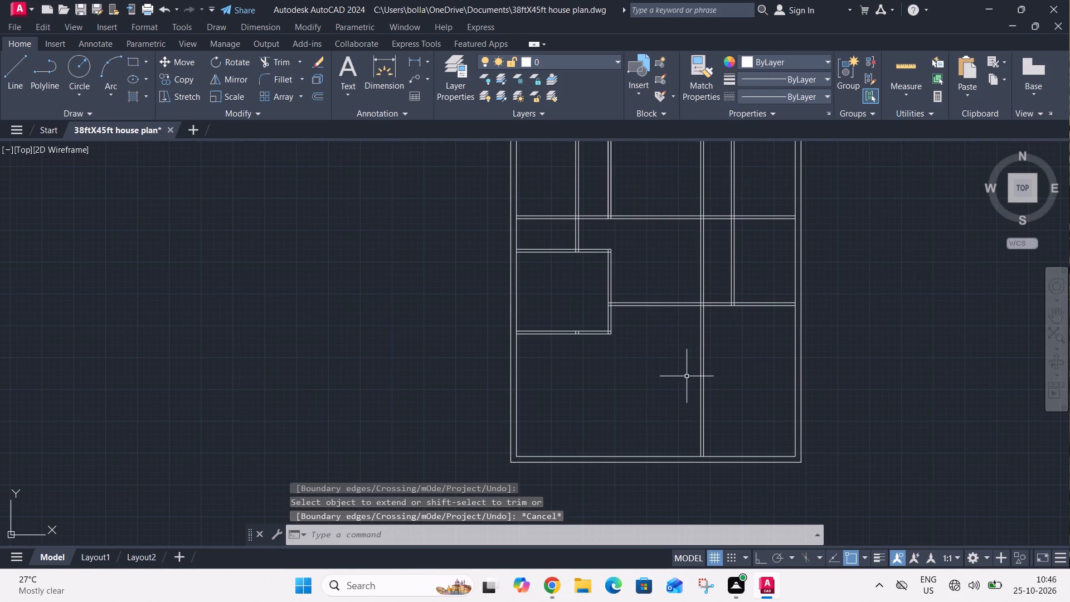
Offset the lower line of the 11' horizontal partition wall 12' downward.
middle_click_drag(752, 366, 687, 353)
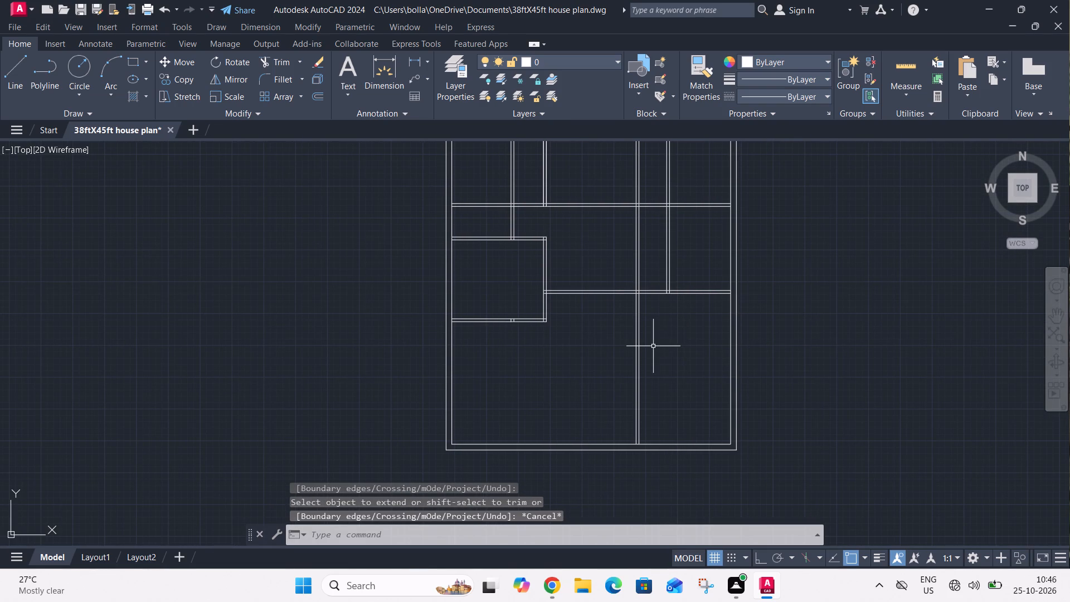
key("Escape")
type("o")
key("space")
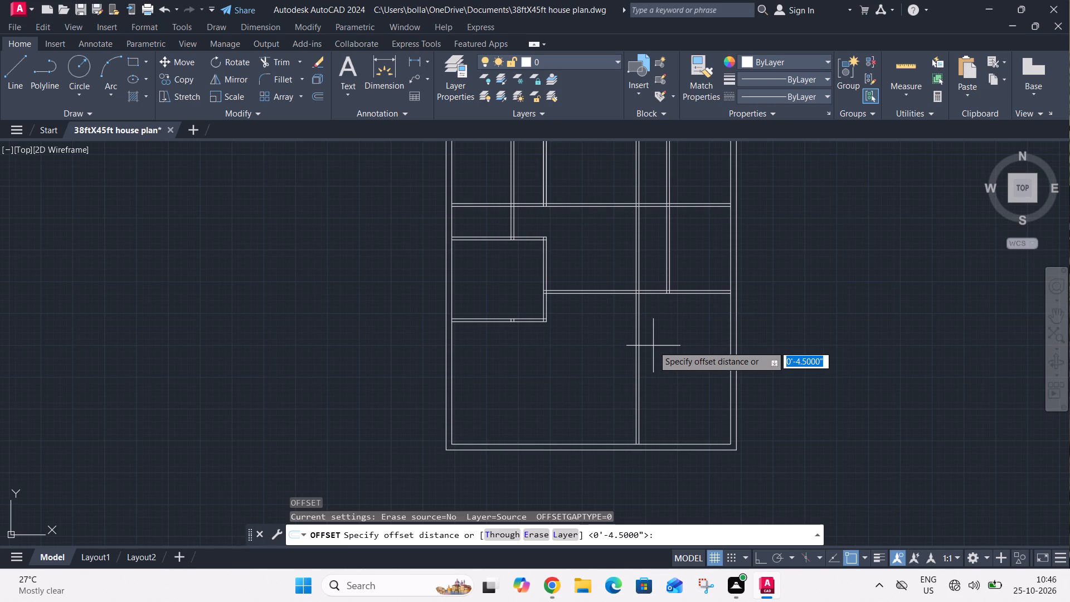
type("12'")
key("Return")
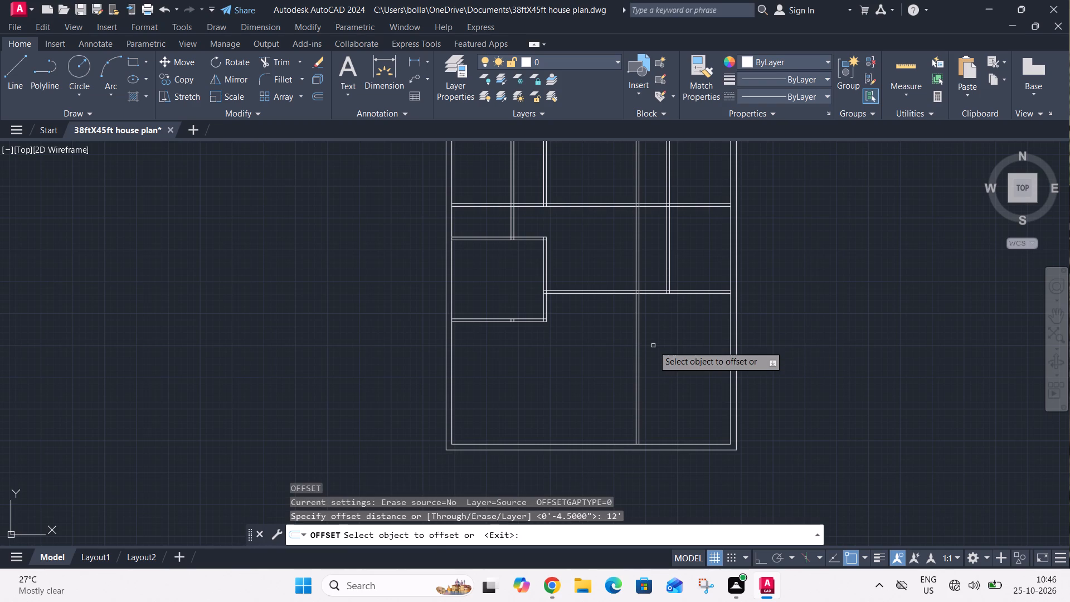
scroll(654, 291, "up", 2)
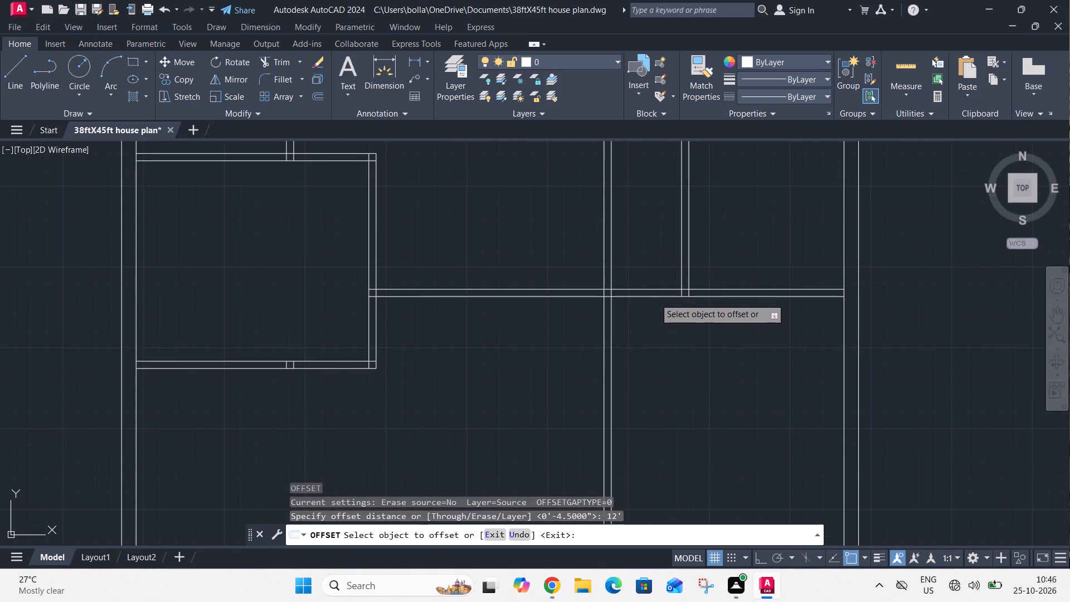
left_click(655, 298)
left_click(656, 322)
scroll(656, 321, "down", 2)
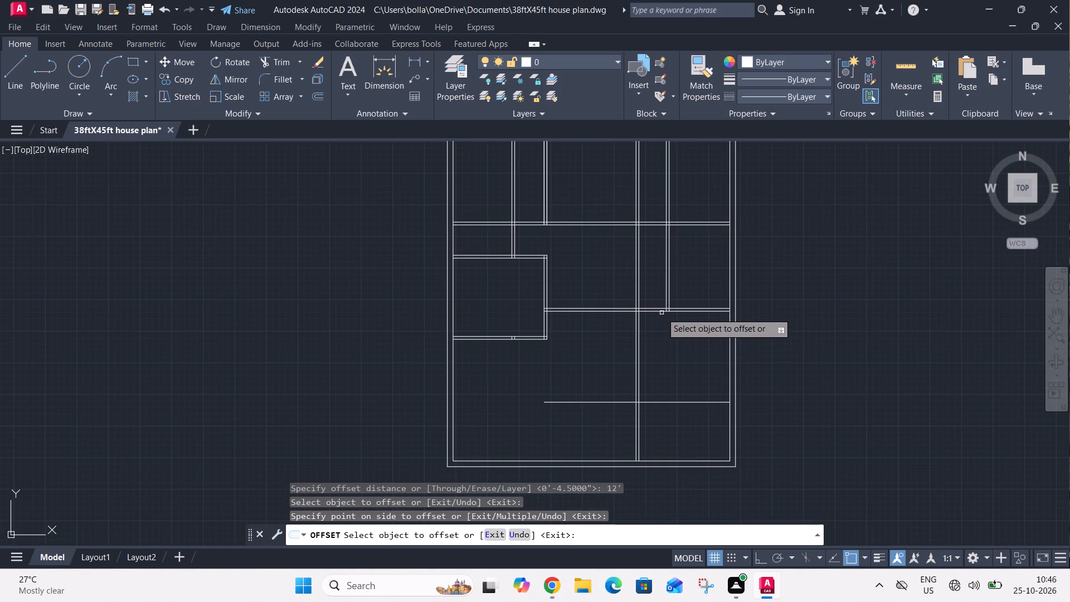
key("Escape")
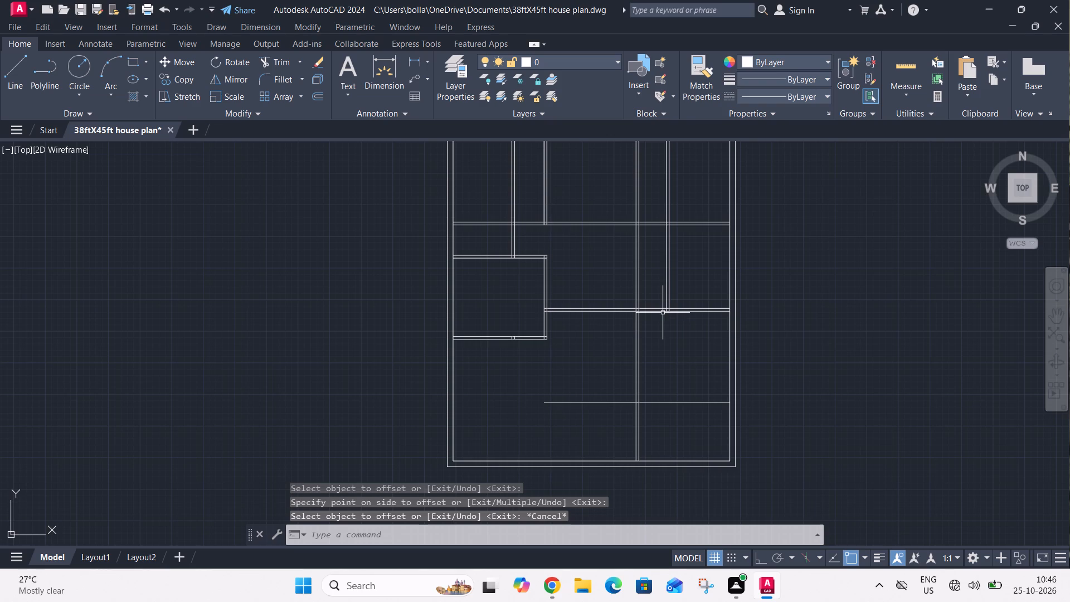
Offset the 12' horizontal line 4.5" downward to form a partition wall.
key("o")
key("space")
type("4.5\"")
key("Return")
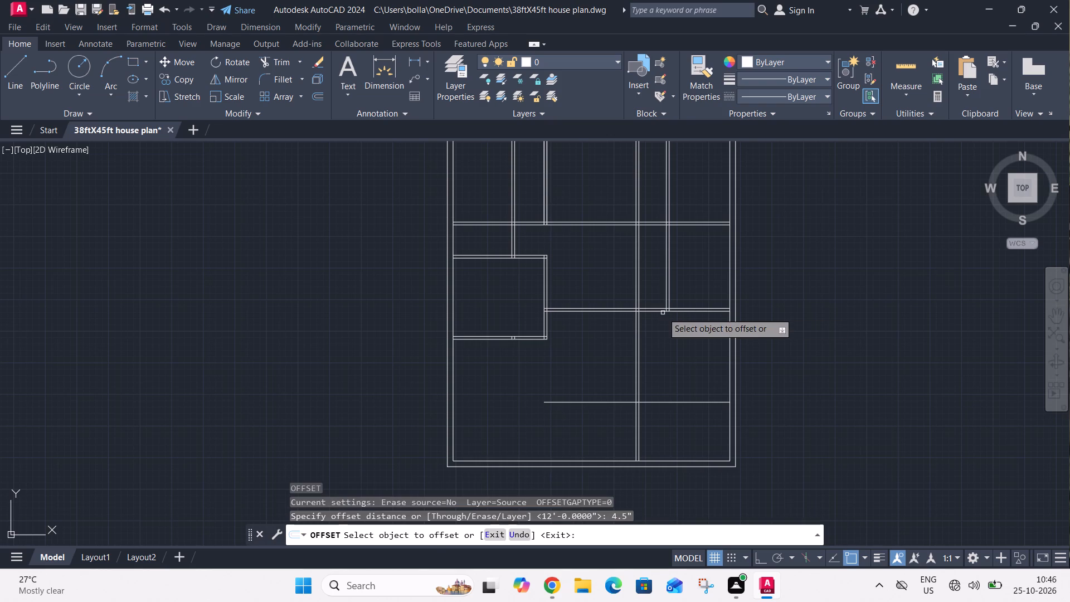
left_click(670, 403)
left_click(669, 415)
key("Escape")
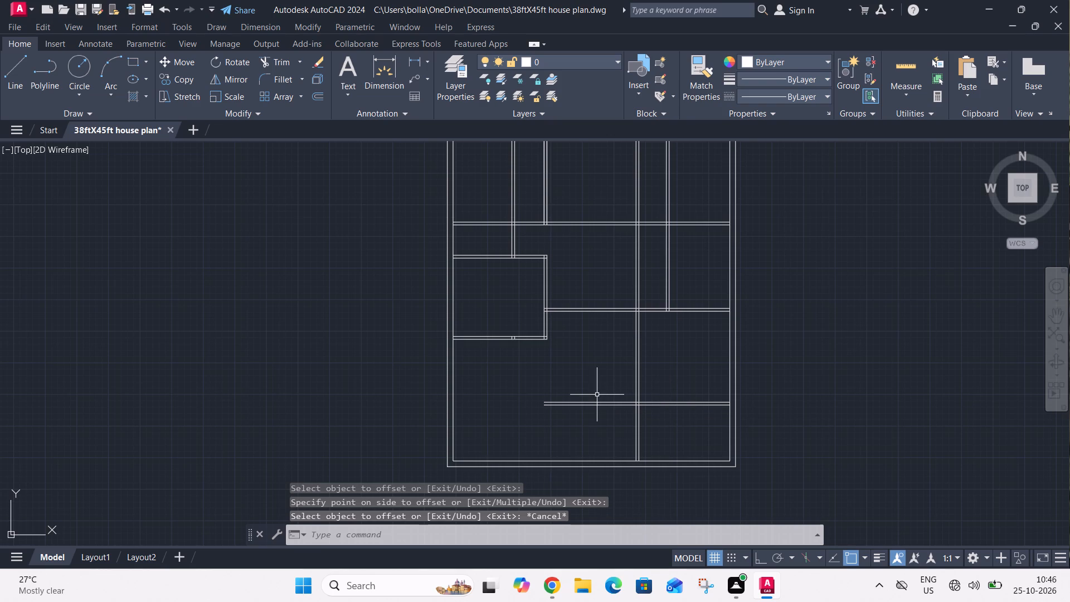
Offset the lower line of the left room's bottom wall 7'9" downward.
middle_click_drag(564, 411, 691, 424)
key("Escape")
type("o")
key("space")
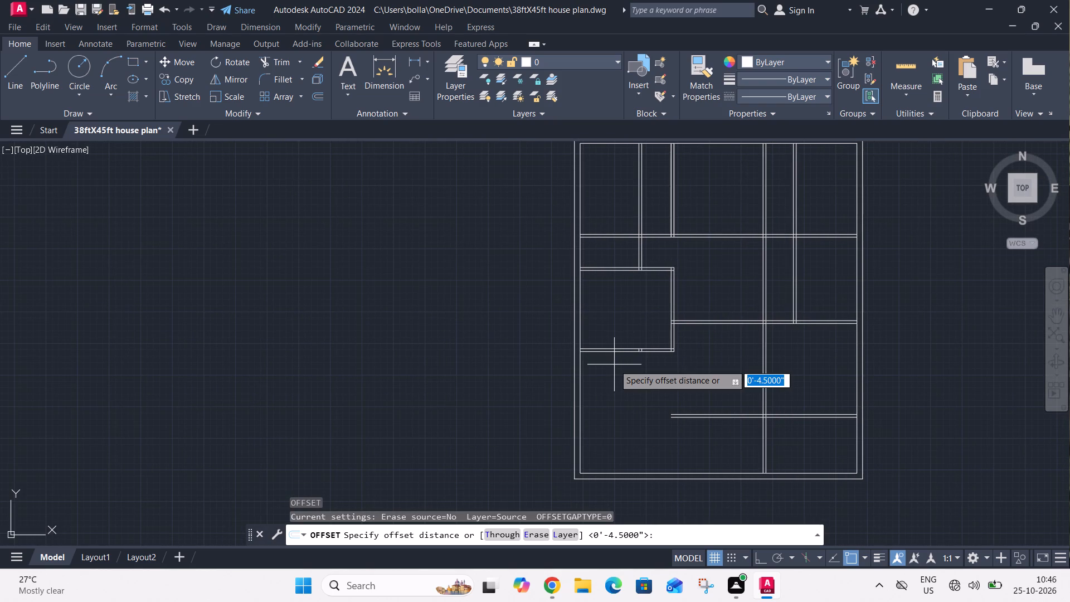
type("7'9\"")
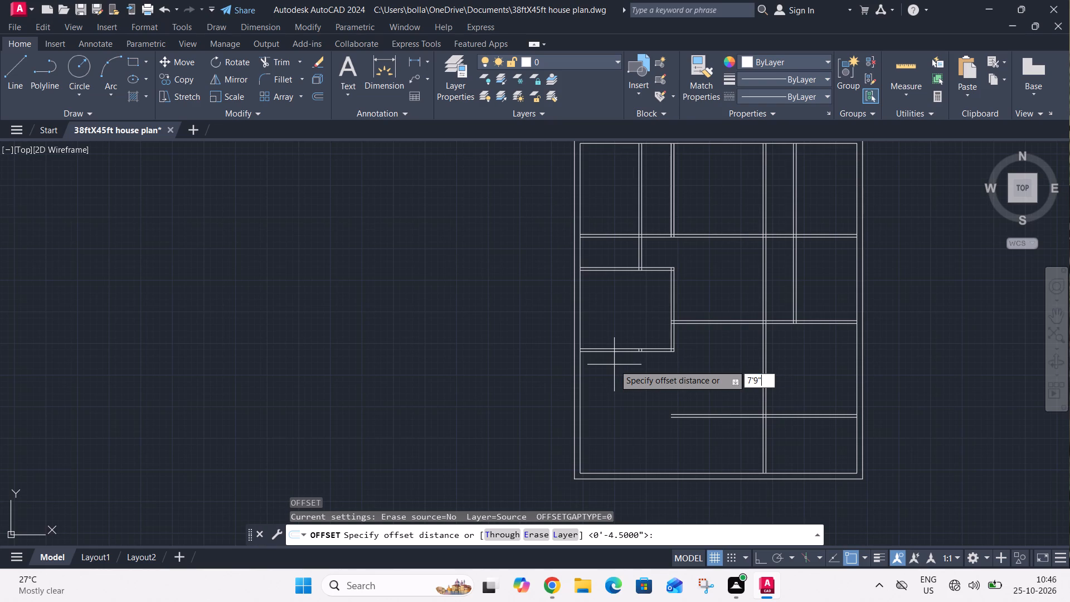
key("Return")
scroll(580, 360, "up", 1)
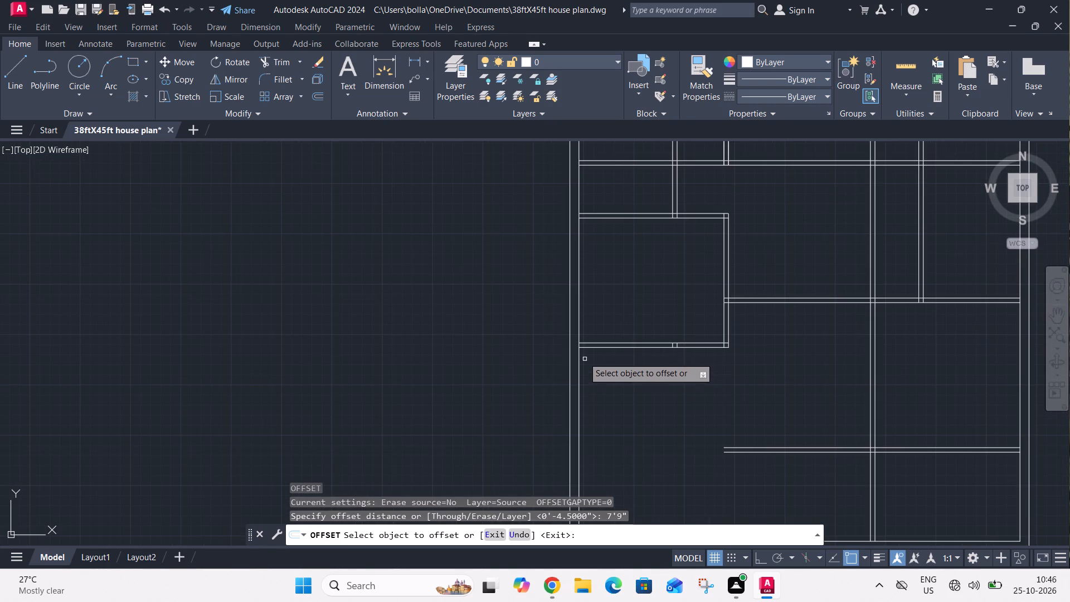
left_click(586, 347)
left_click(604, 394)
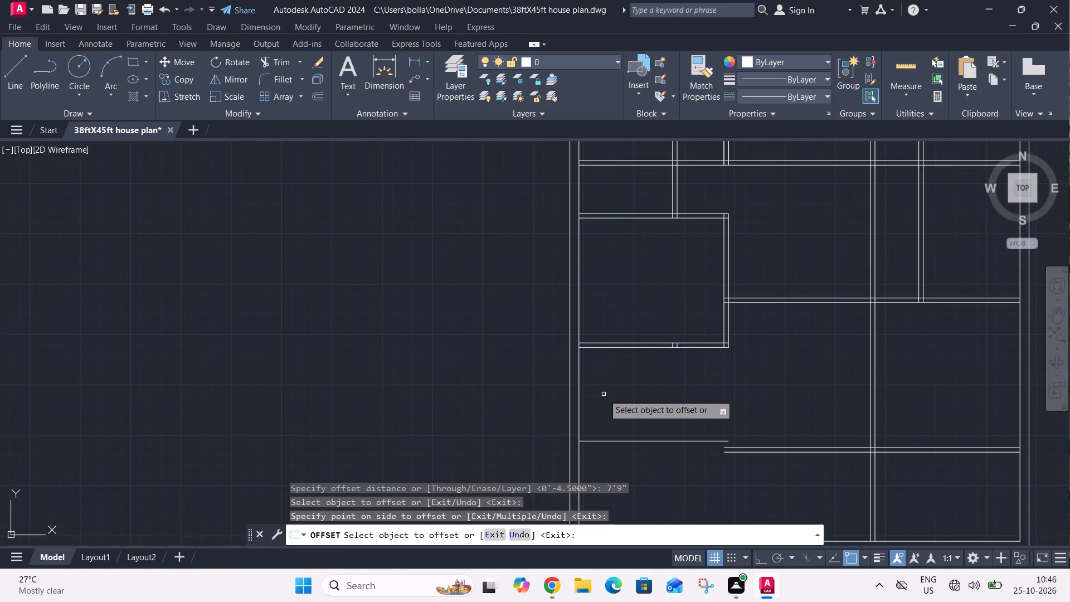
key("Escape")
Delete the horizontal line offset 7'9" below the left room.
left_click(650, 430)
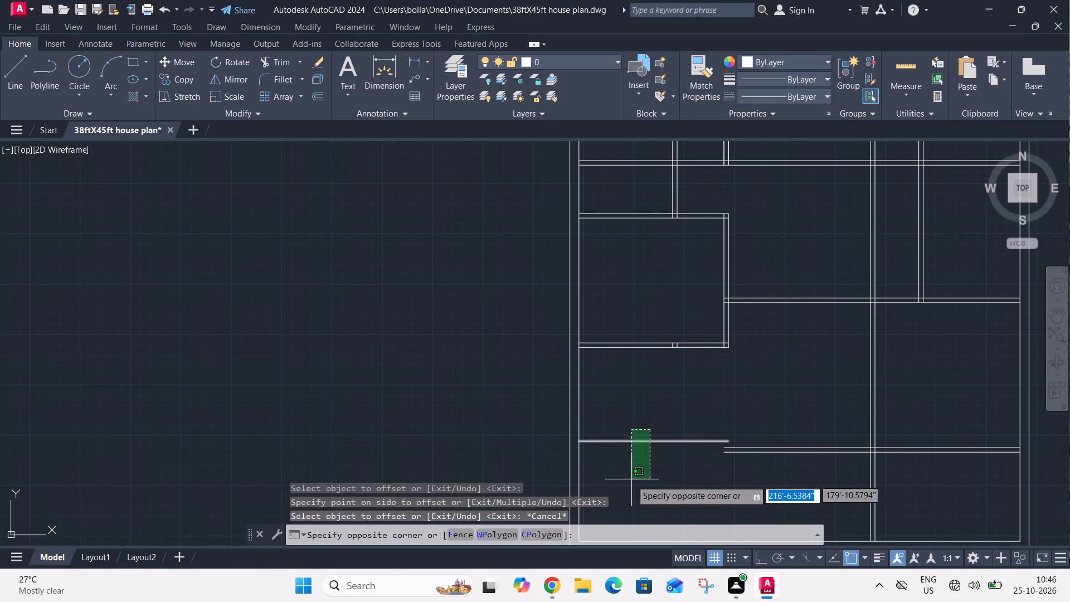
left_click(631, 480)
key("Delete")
Offset the inner line of the left exterior wall 7'9" to the right.
type("o")
key("space")
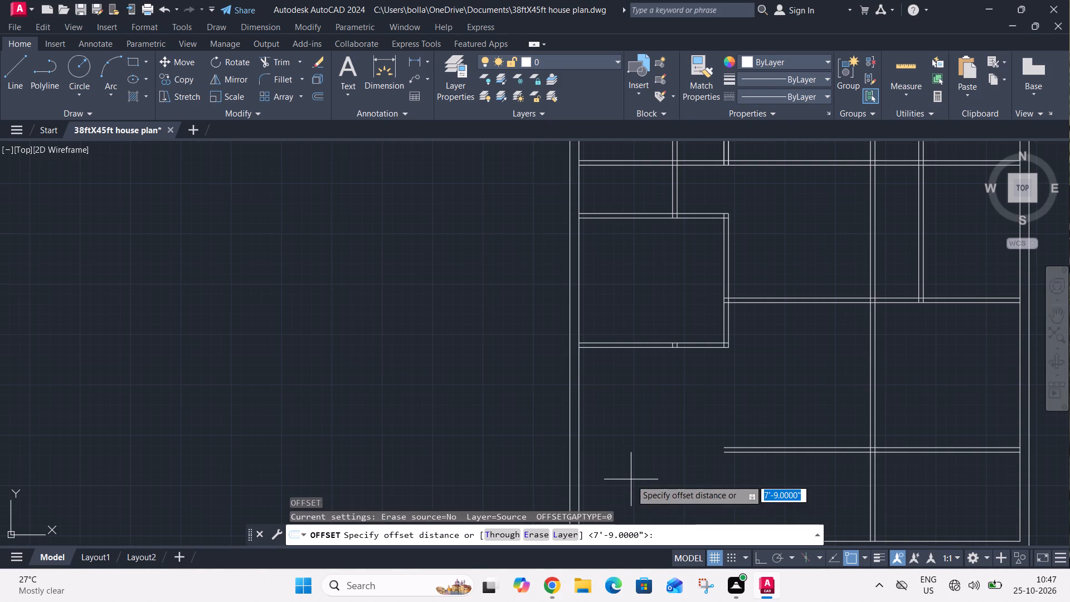
key("space")
left_click(579, 434)
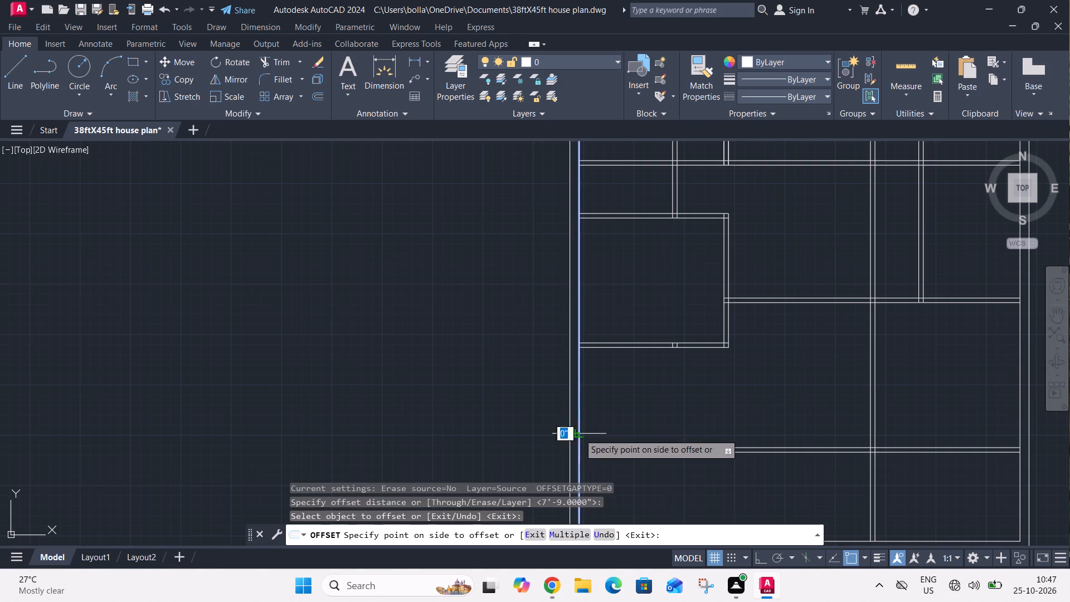
left_click(616, 430)
key("Escape")
Offset the lower line of the left room's bottom wall 4' downward.
type("o")
key("space")
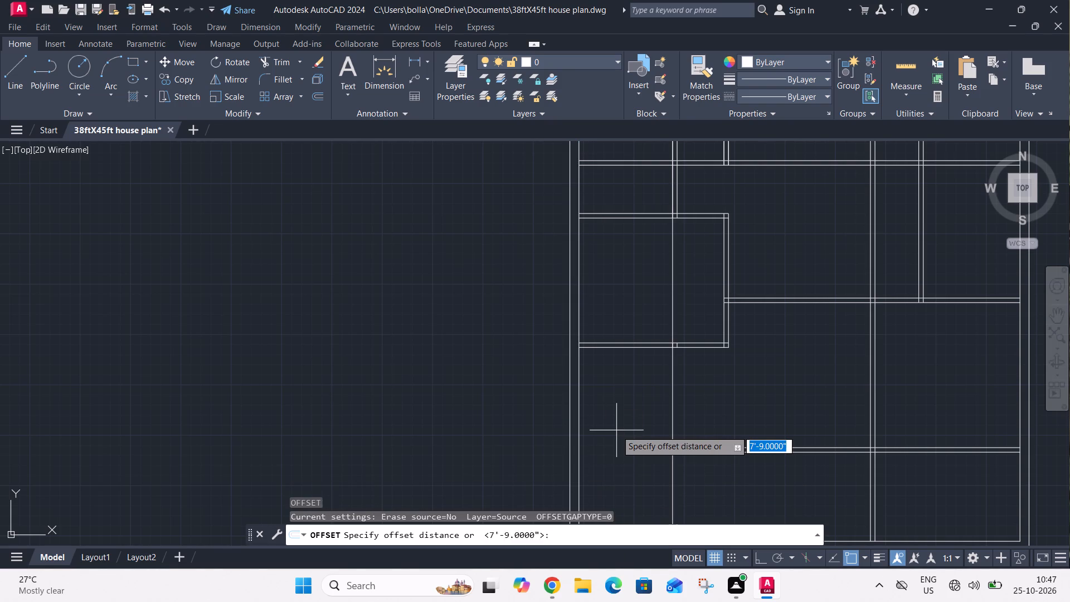
type("4'")
key("Return")
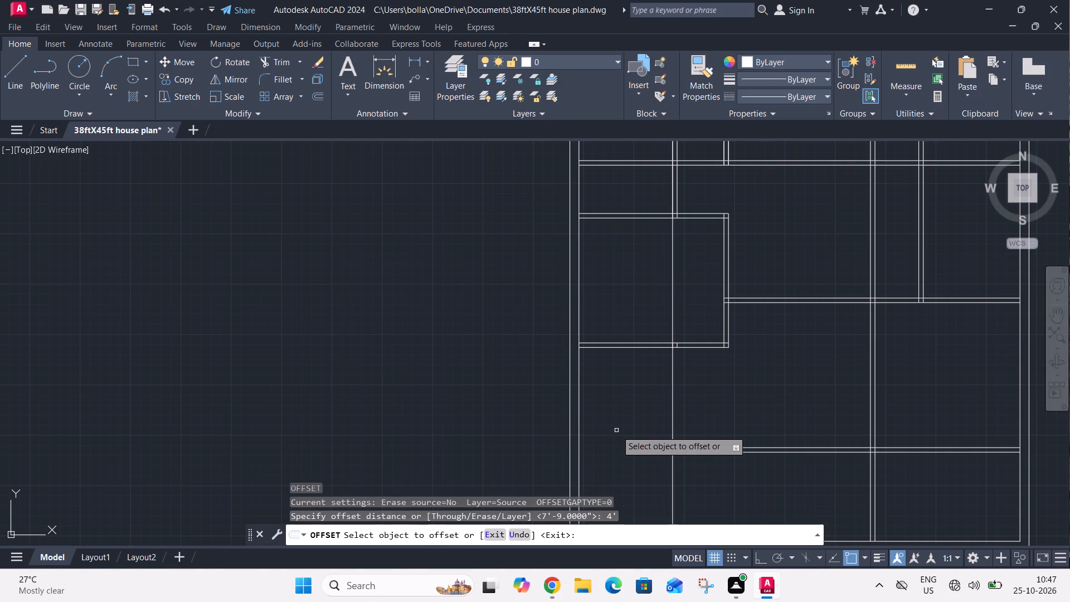
left_click(616, 346)
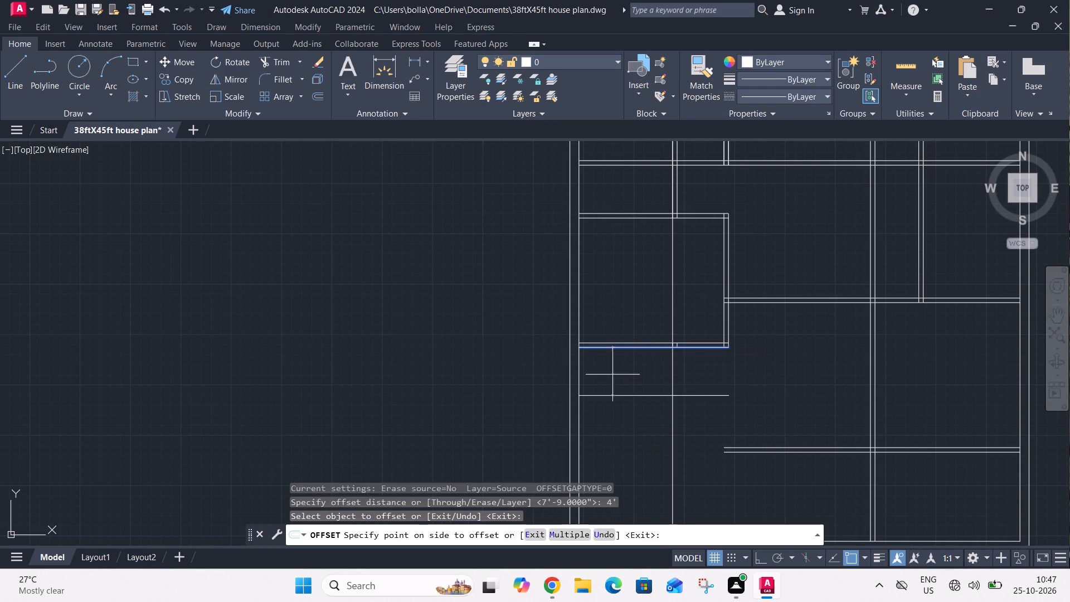
left_click(612, 375)
key("Escape")
Offset the 4' horizontal line 4.5" downward and the 7'9" vertical line 4.5" to the right to form walls.
type("o 4.5\"")
key("Return")
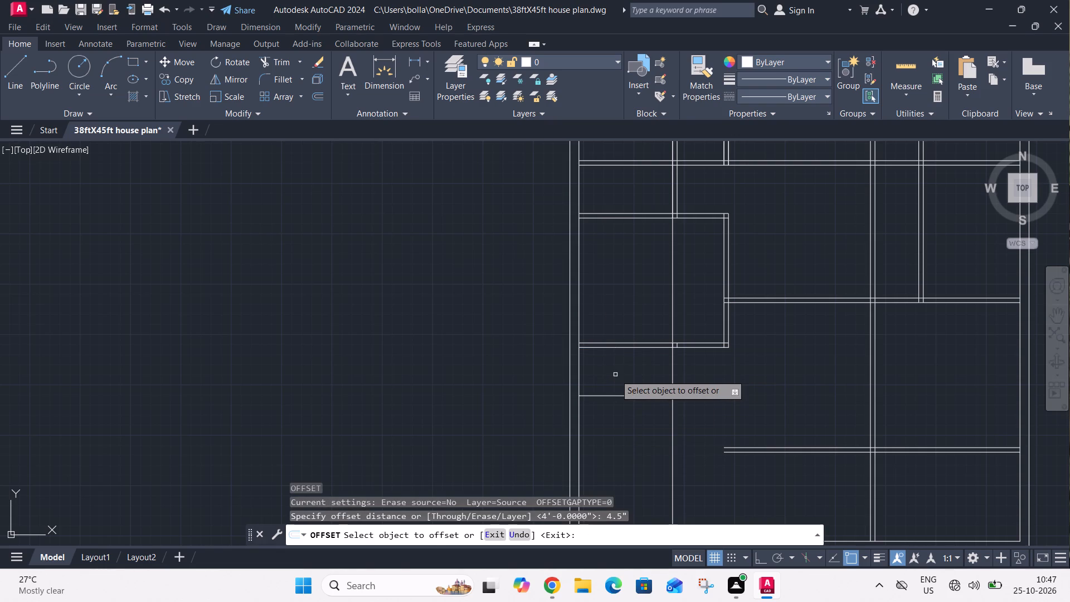
left_click_drag(625, 395, 626, 401)
left_click(643, 443)
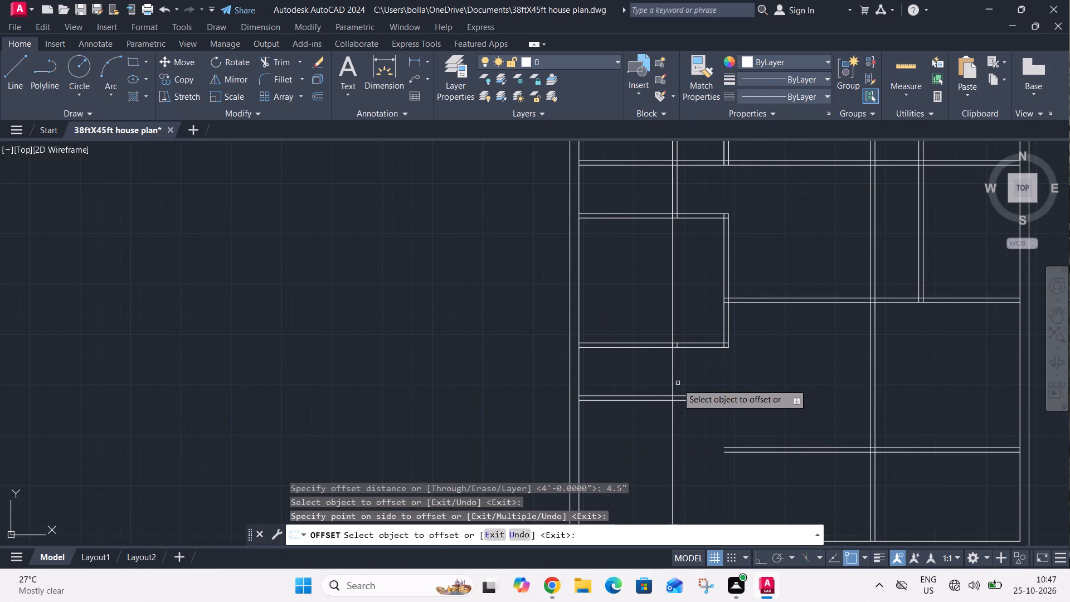
left_click(673, 386)
left_click(687, 386)
key("Escape")
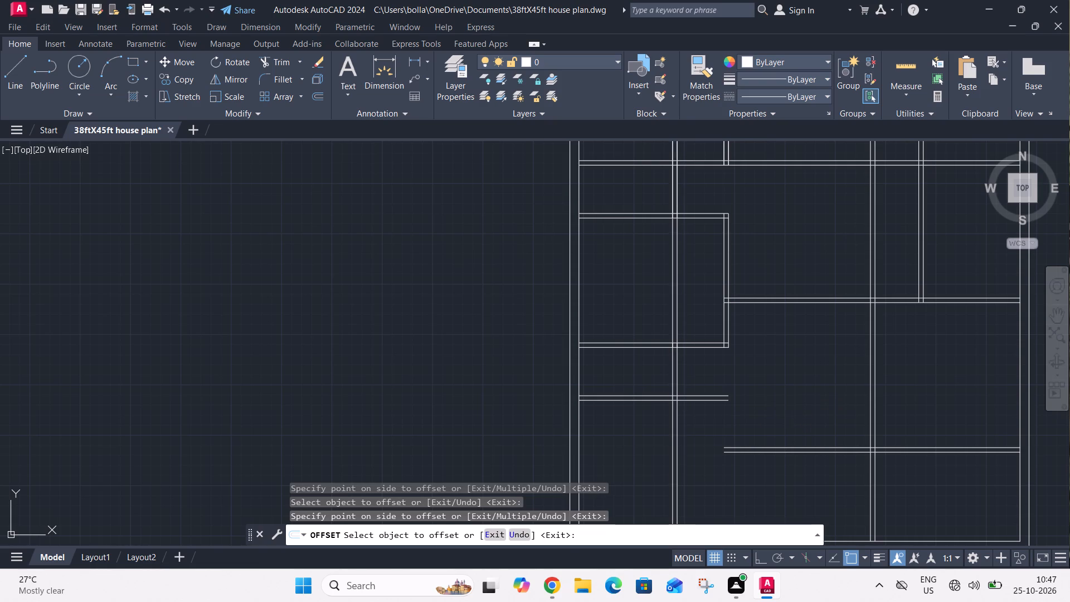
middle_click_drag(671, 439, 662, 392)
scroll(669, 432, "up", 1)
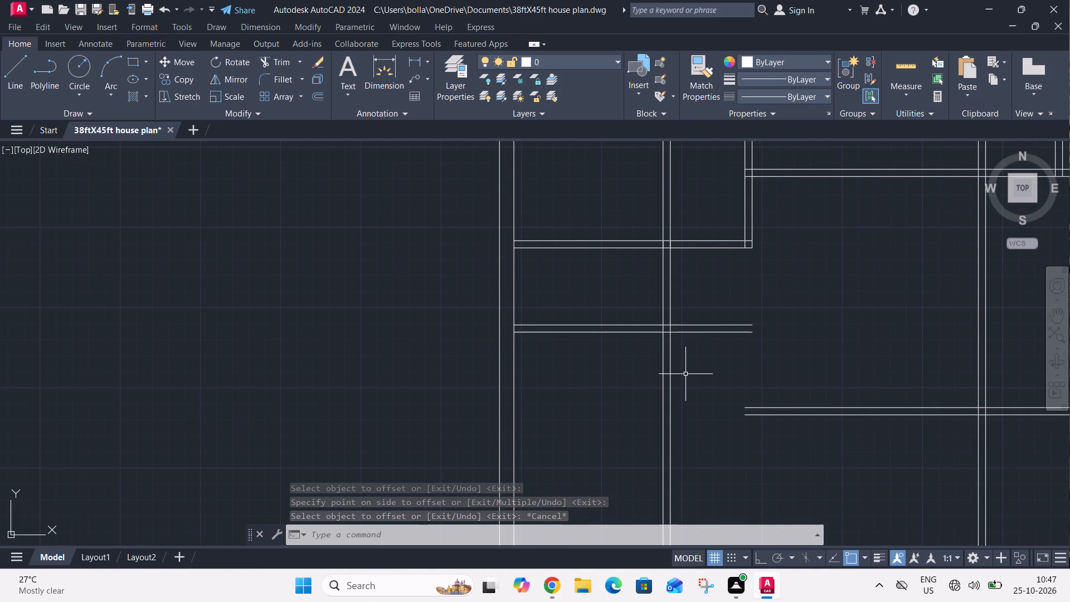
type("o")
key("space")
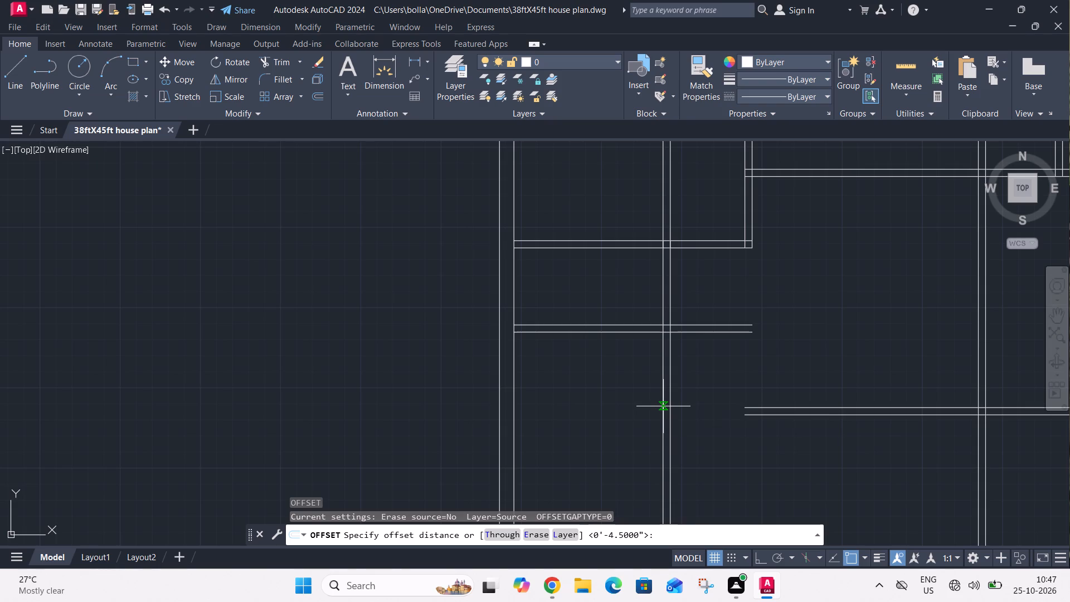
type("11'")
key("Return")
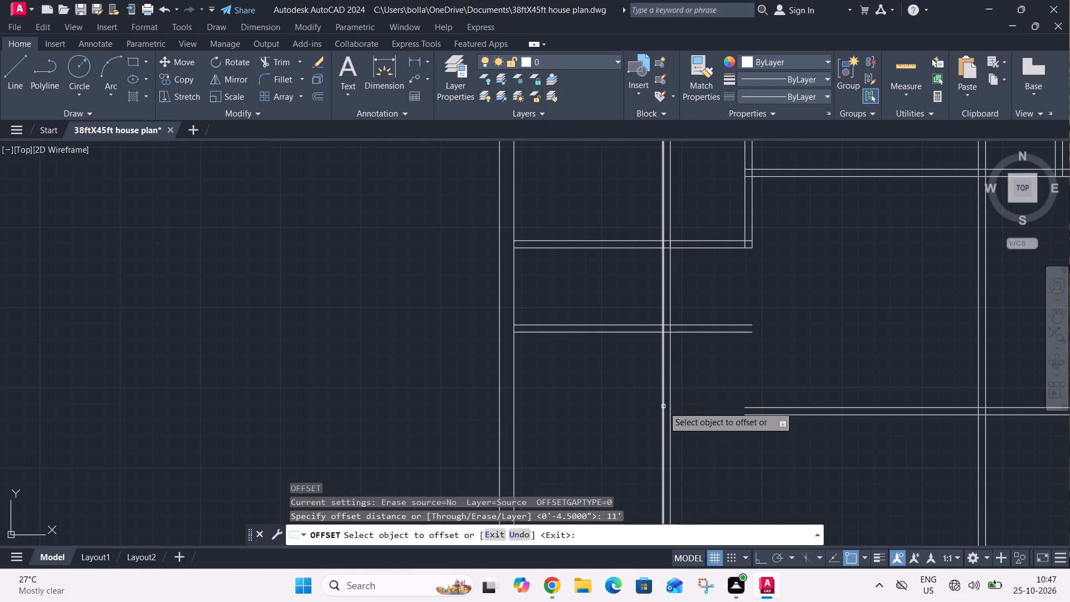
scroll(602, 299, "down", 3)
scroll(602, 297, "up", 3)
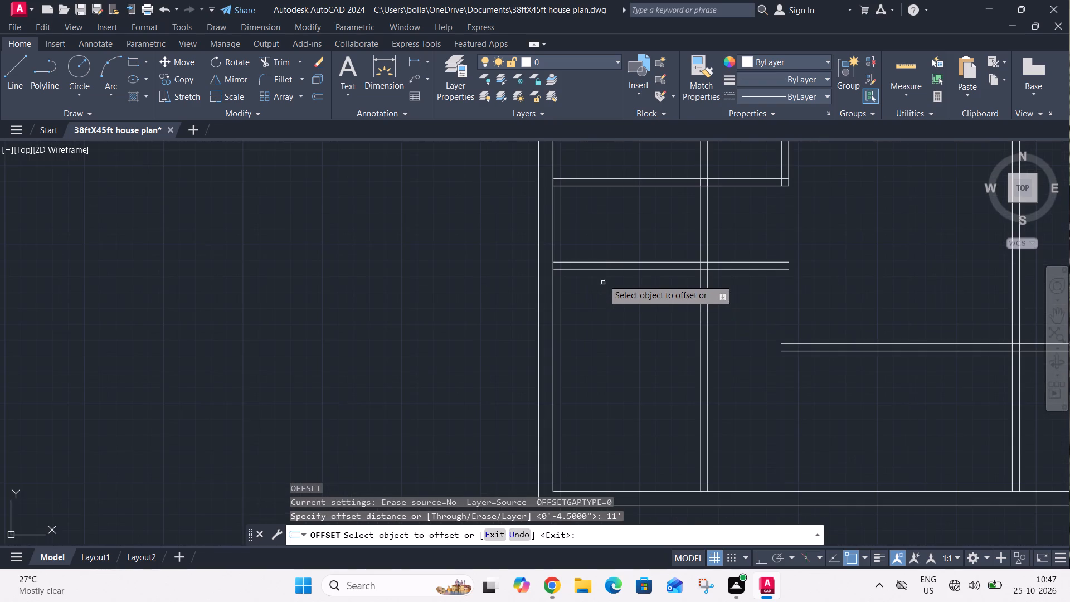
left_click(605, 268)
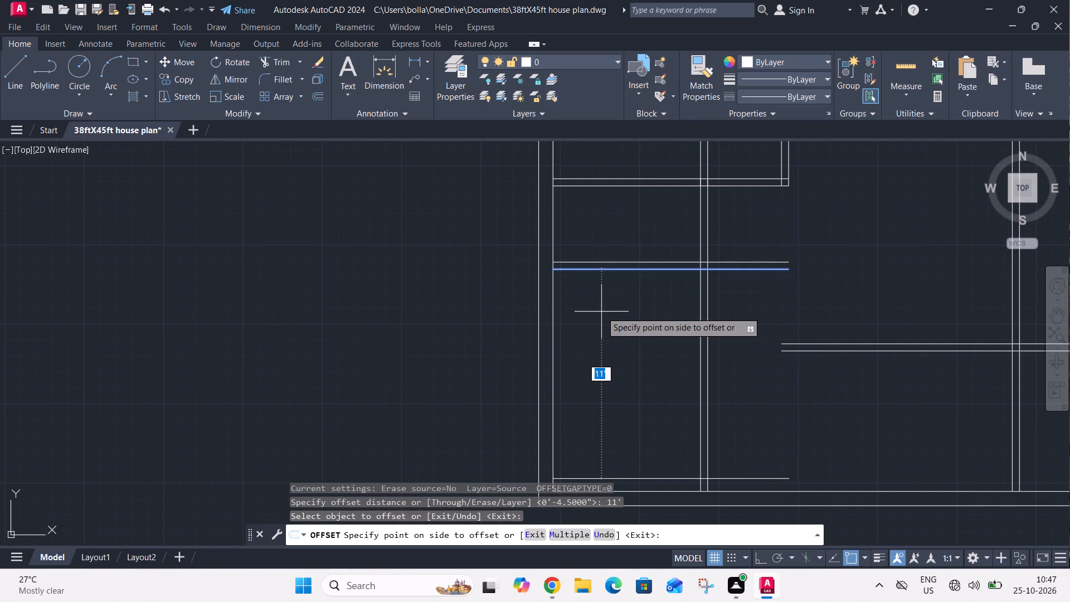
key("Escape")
Offset the inner line of the left exterior wall 12' to the right.
type("o")
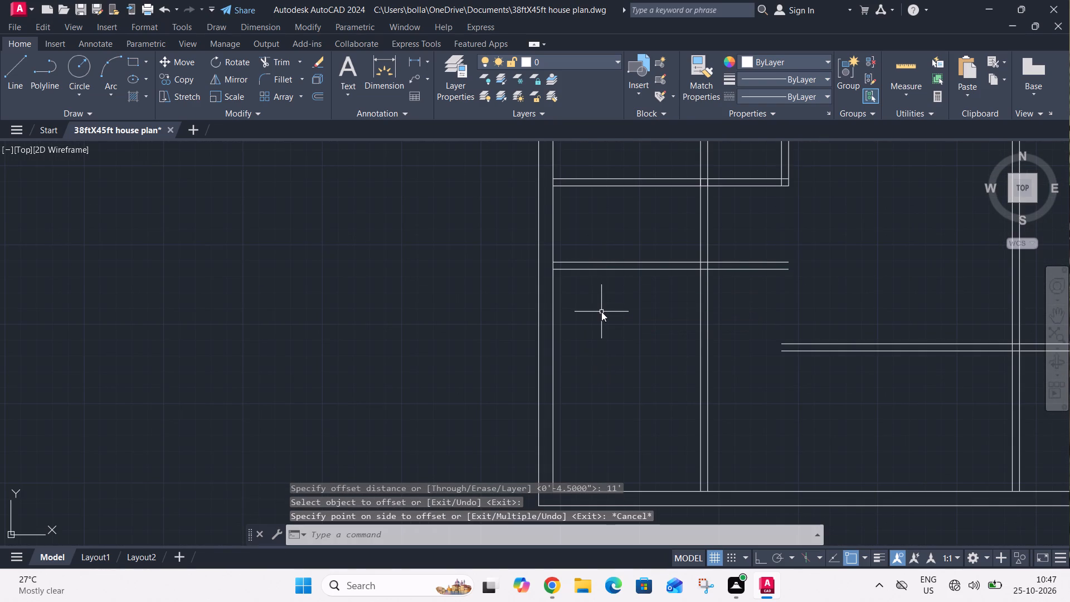
key("space")
type("12'")
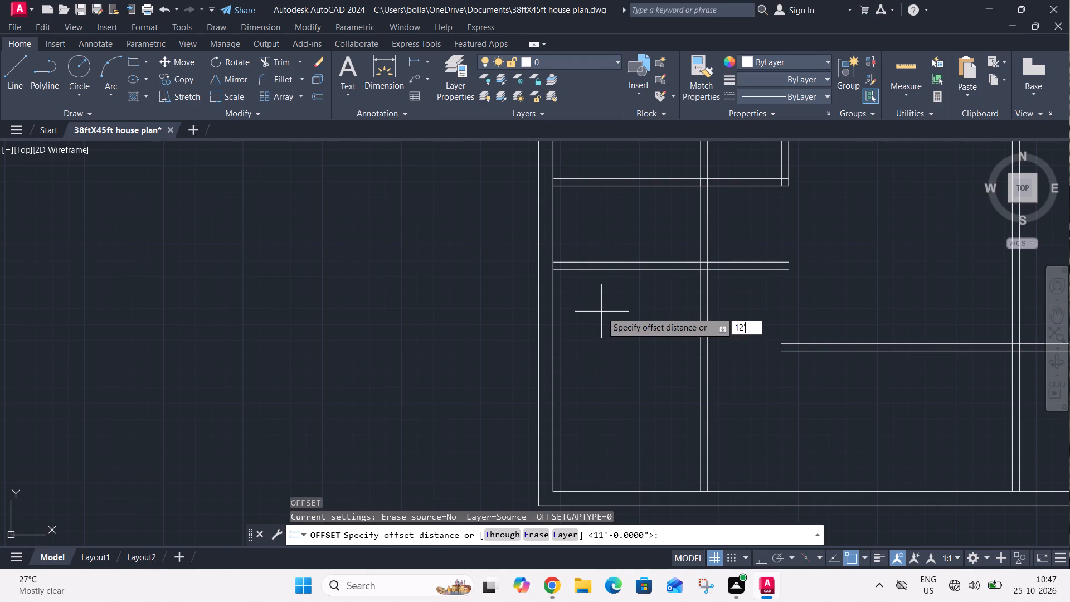
key("Return")
left_click(553, 356)
left_click(605, 346)
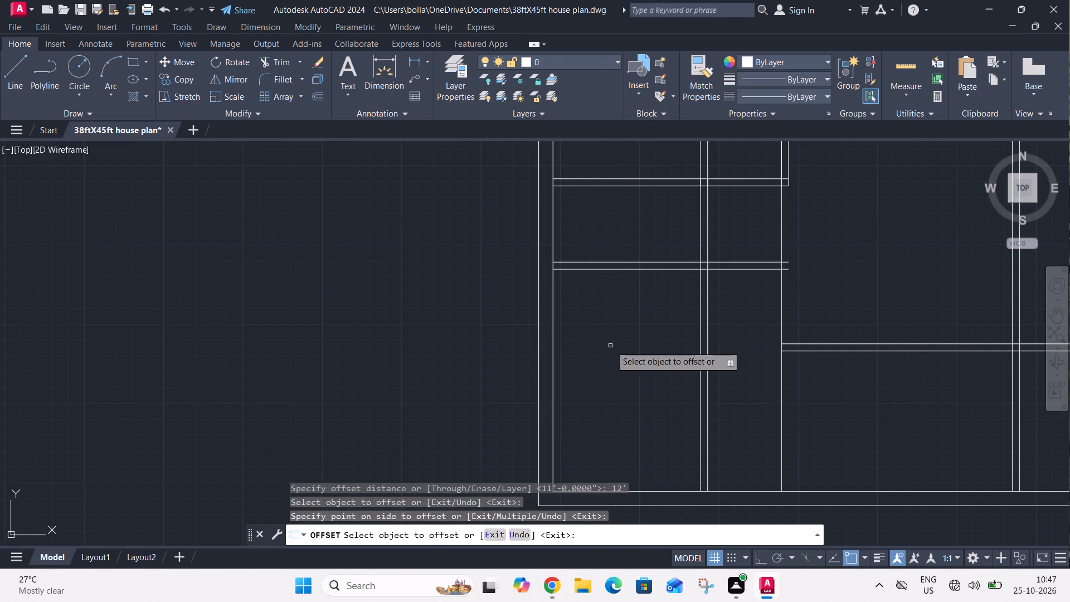
key("Escape")
Extend the right-hand line of the left room's right wall down to the bottom exterior wall.
type("ex")
key("space")
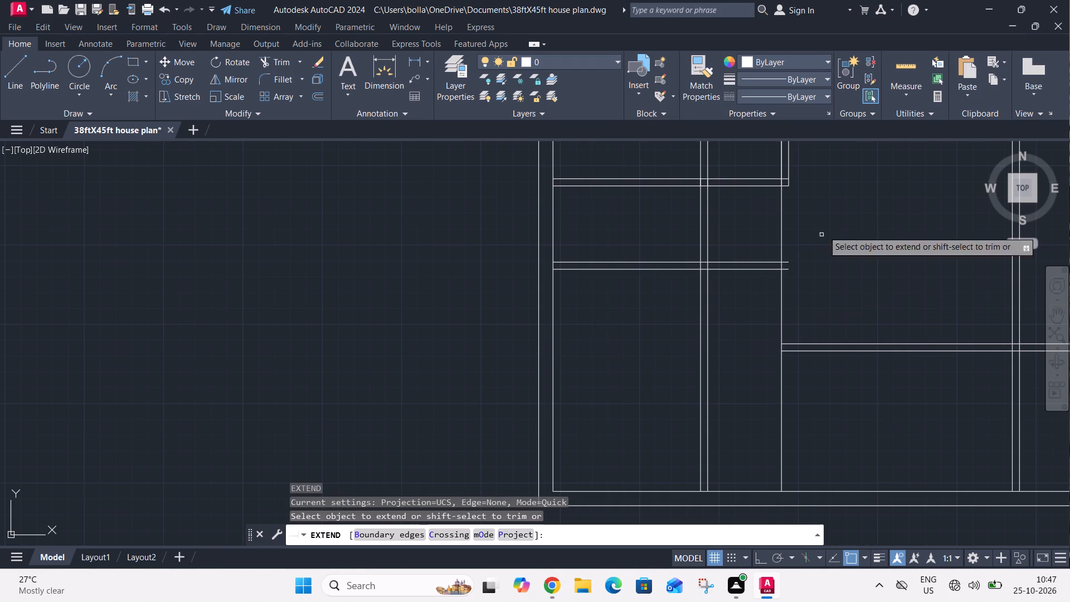
left_click(789, 162)
left_click(788, 234)
left_click(790, 252)
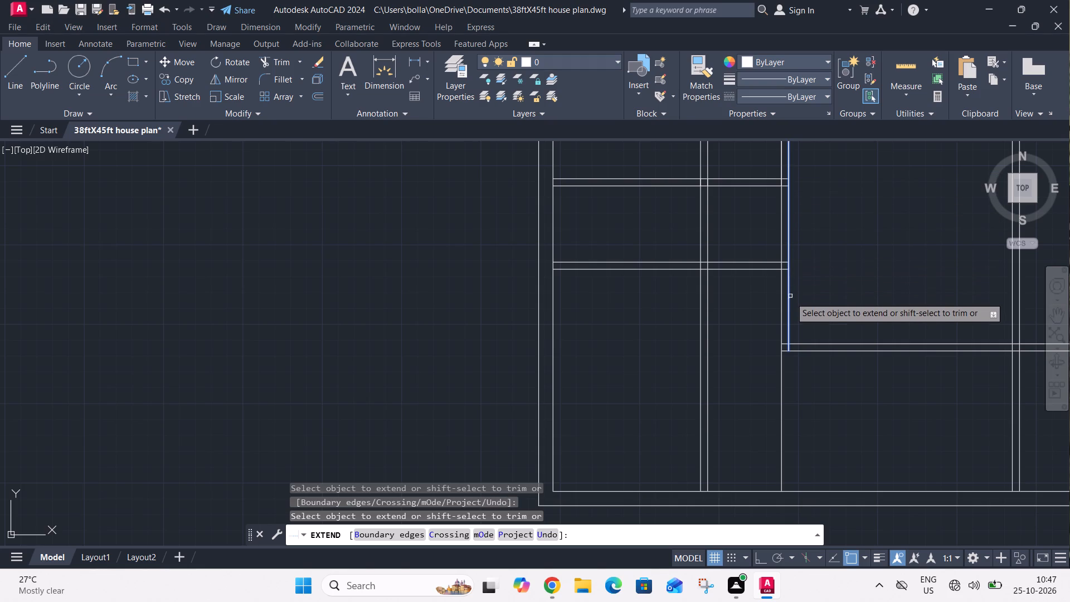
left_click(788, 310)
left_click(788, 326)
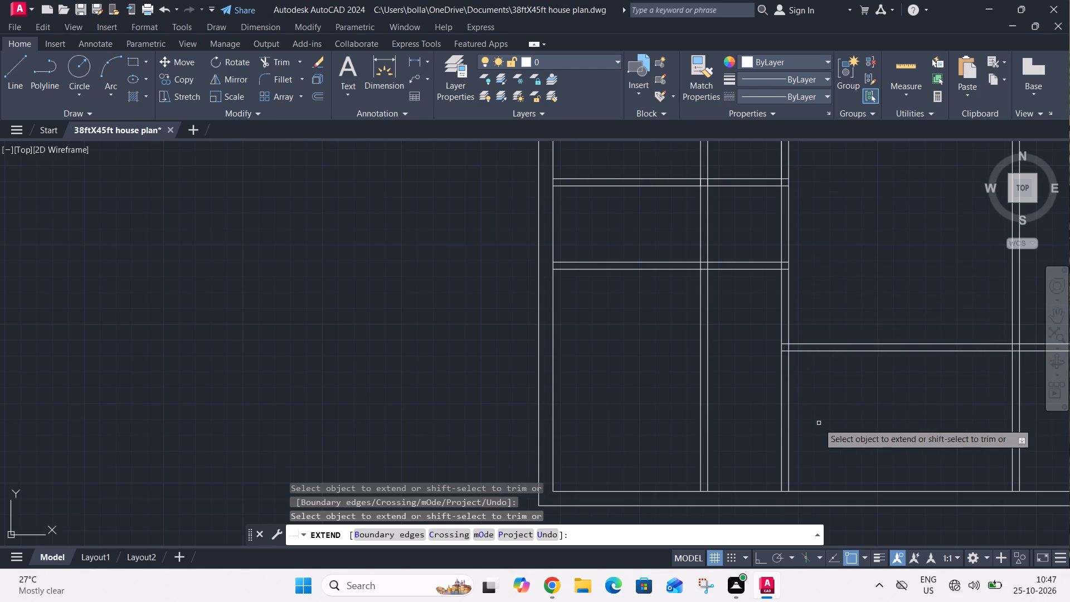
key("Escape")
Trim the 7'9" partition out of the three left-hand rooms and clear the wall lines across the upper passage's right end.
type("tr")
key("space")
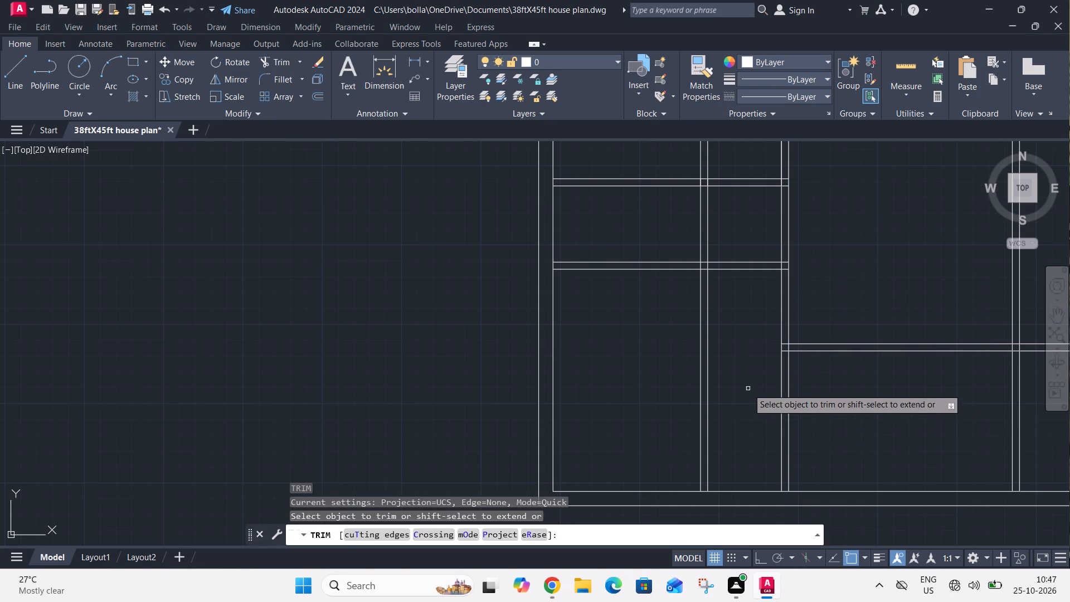
left_click(748, 389)
left_click(666, 390)
middle_click_drag(663, 382, 649, 526)
scroll(652, 496, "down", 2)
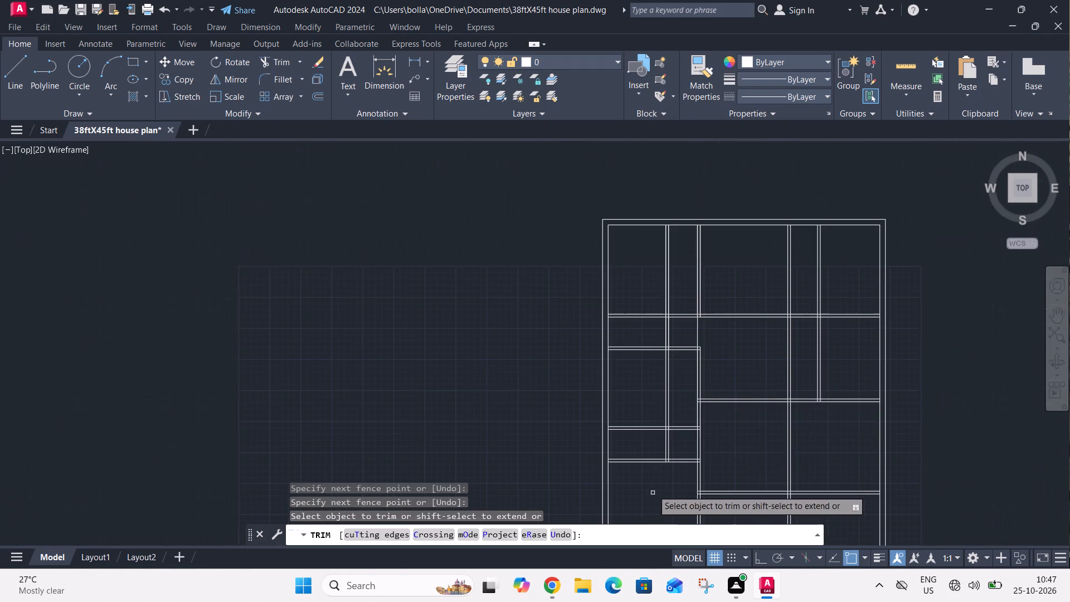
left_click(679, 375)
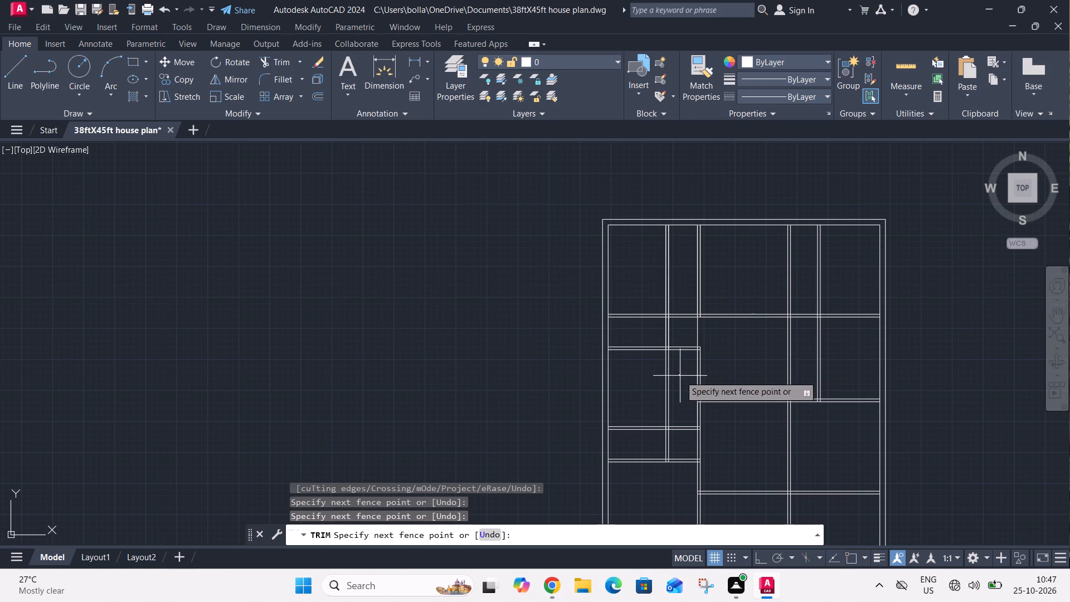
left_click(644, 384)
scroll(702, 330, "up", 2)
left_click(702, 330)
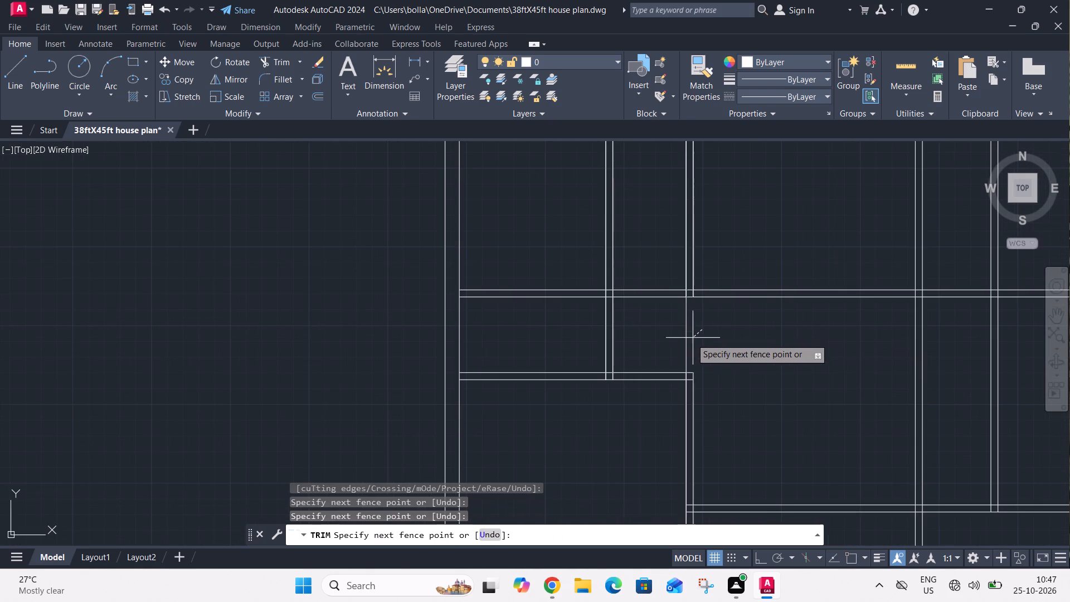
left_click(673, 343)
scroll(678, 310, "down", 1)
left_click(659, 265)
left_click(573, 271)
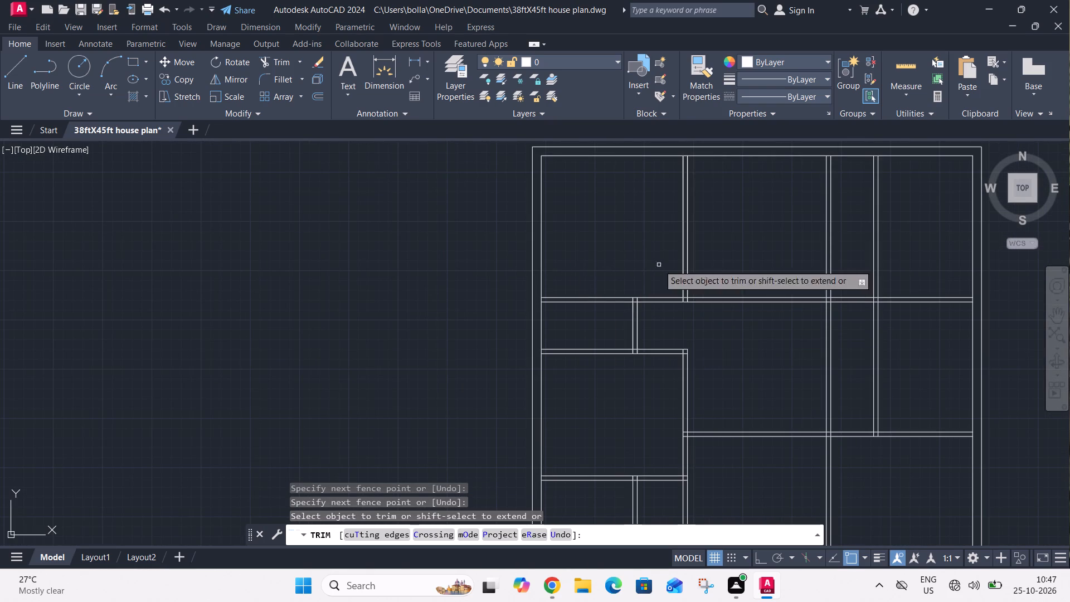
Trim the vertical partition line pairs out of the upper-right room and the central hall.
middle_click_drag(820, 265, 590, 276)
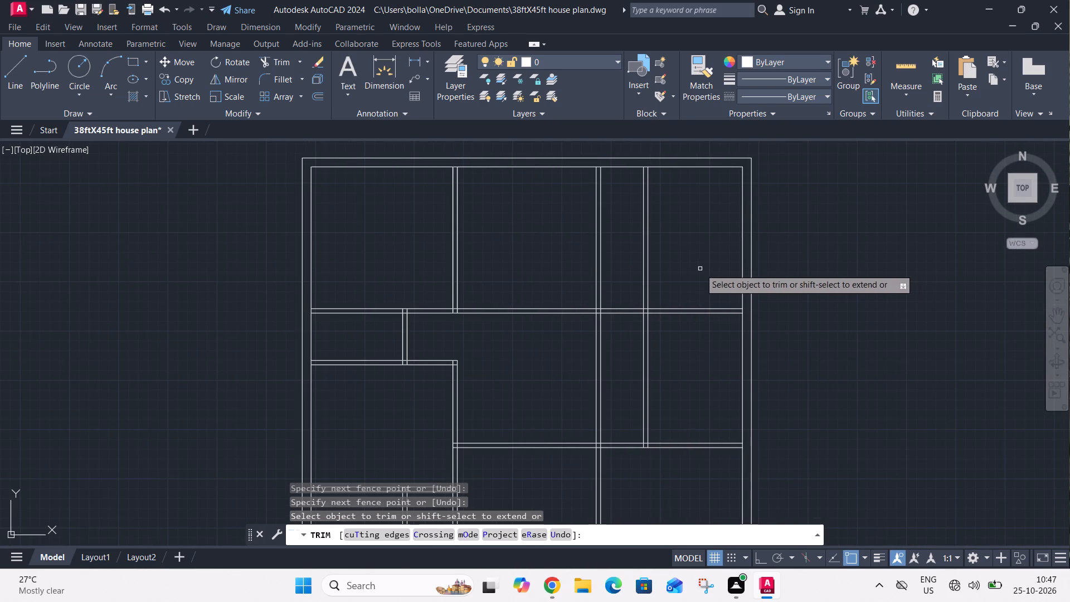
left_click(699, 269)
left_click(609, 265)
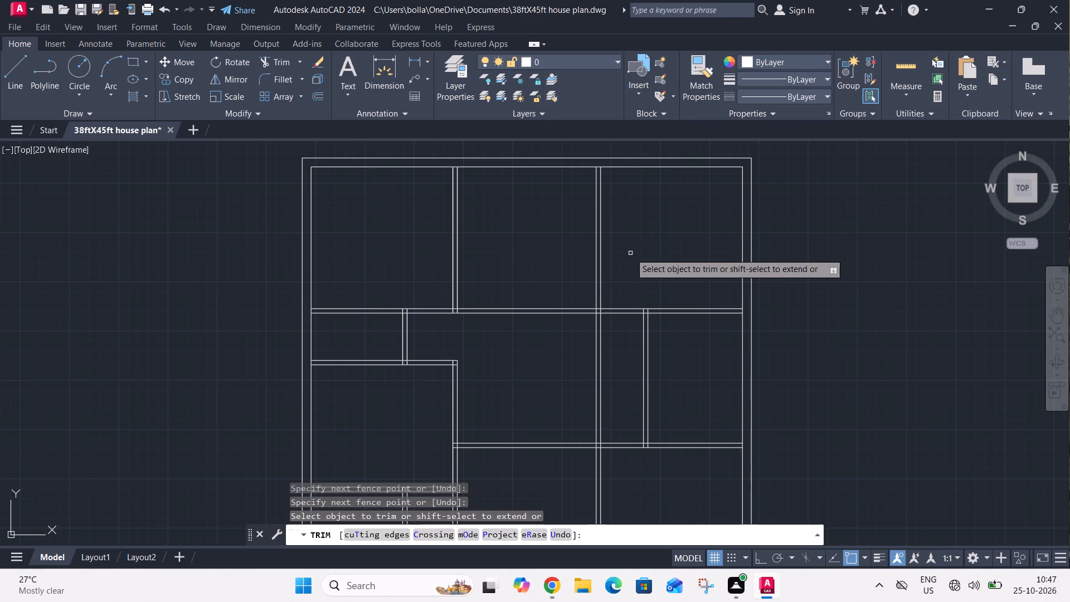
left_click(610, 356)
left_click(556, 359)
scroll(560, 313, "down", 2)
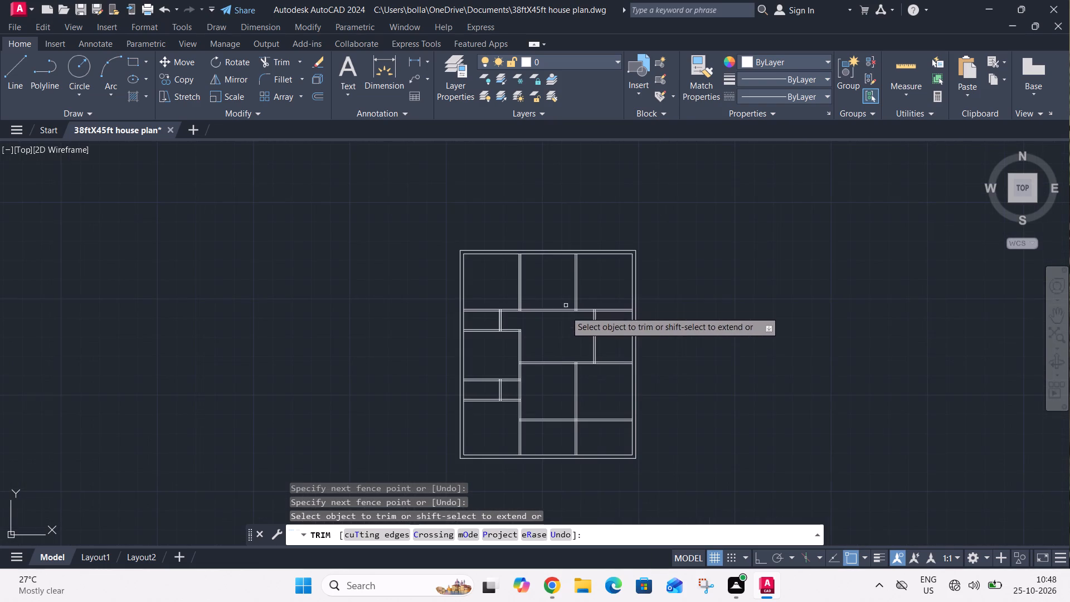
Trim the vertical wall lines across the right end of the lower 4' passage.
scroll(502, 399, "up", 2)
left_click(513, 381)
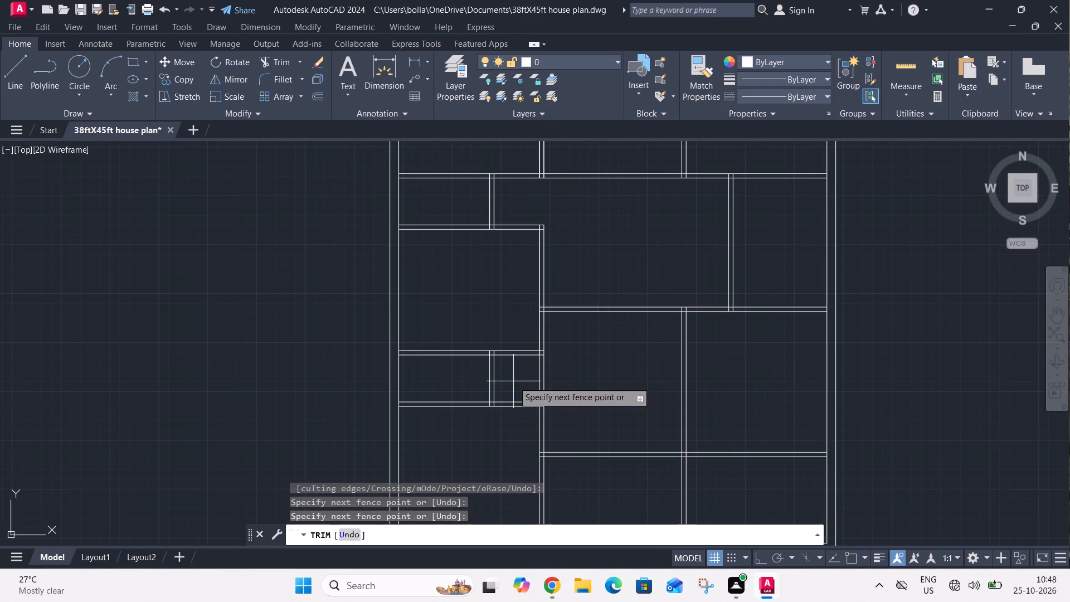
left_click(552, 377)
Trim the bottom exterior wall's inner line between the faces of the two vertical partitions that meet it.
middle_click_drag(575, 401, 602, 322)
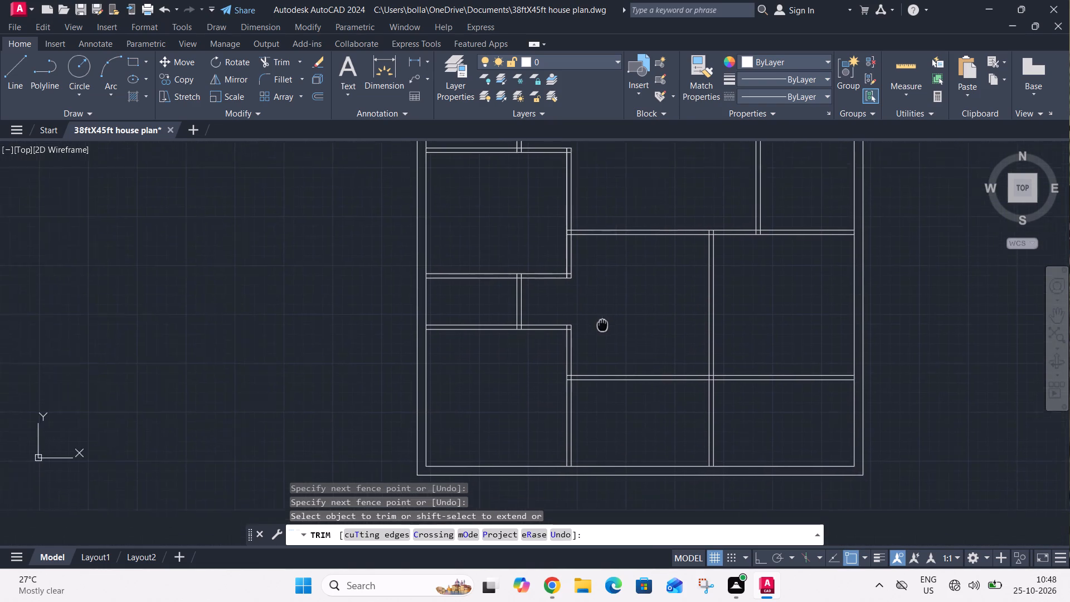
middle_click_drag(602, 322, 605, 312)
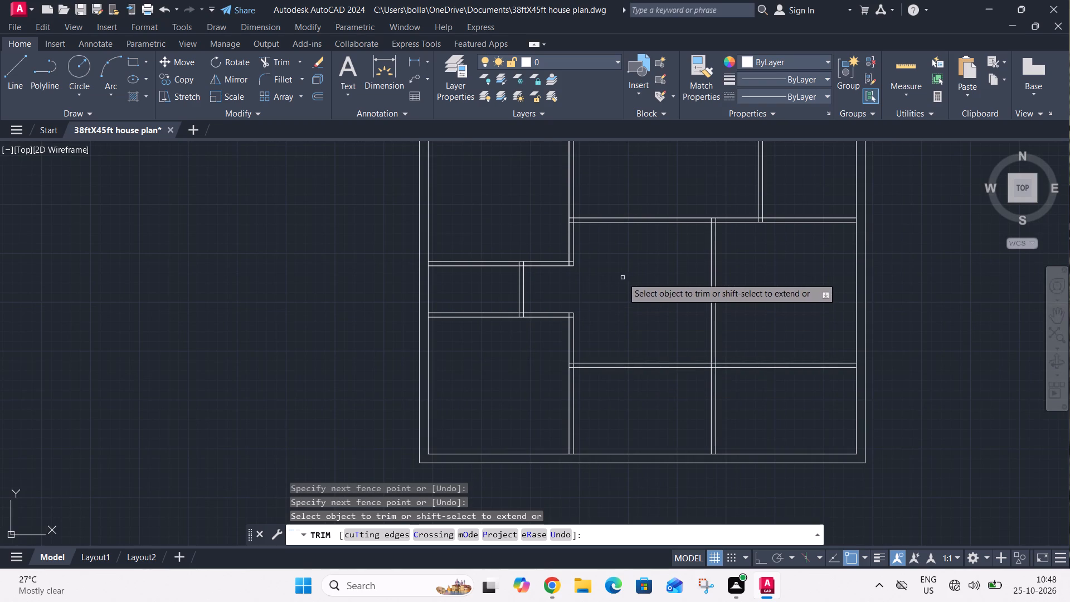
middle_click_drag(631, 278, 458, 299)
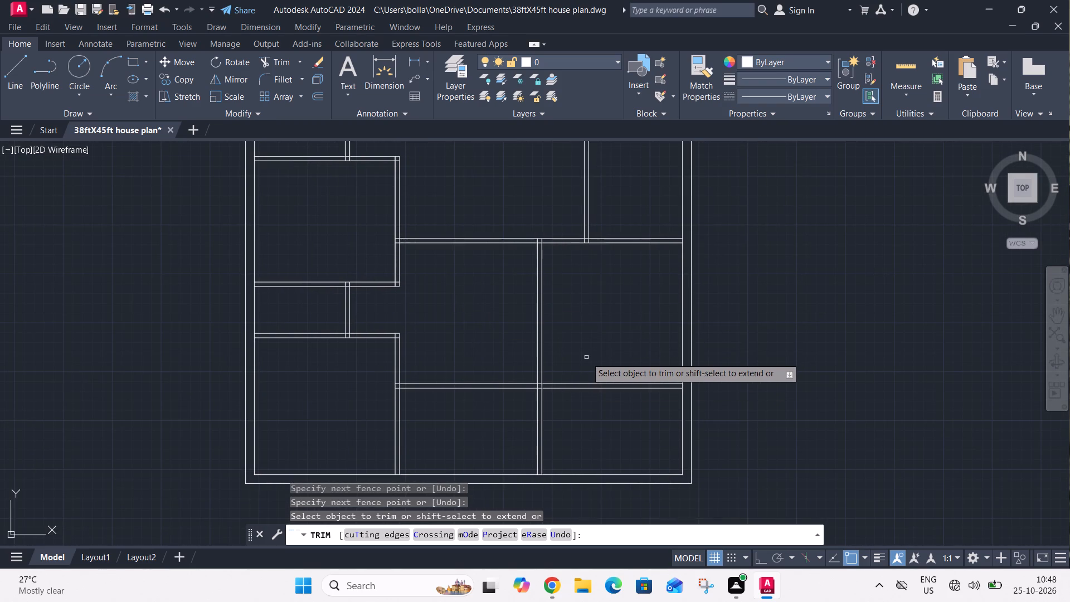
scroll(586, 357, "down", 2)
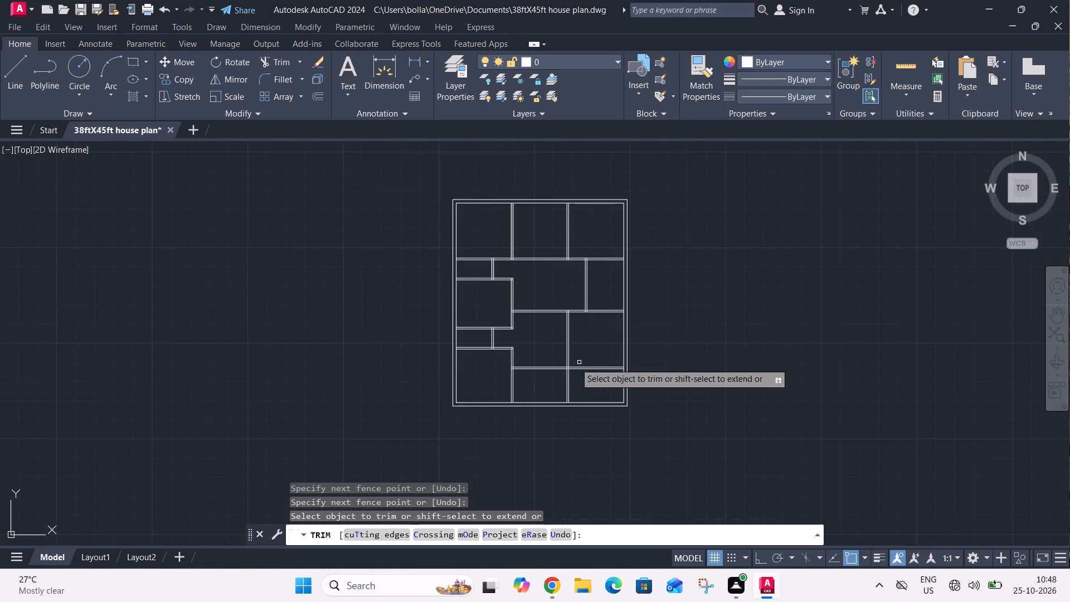
scroll(511, 407, "up", 4)
left_click(498, 371)
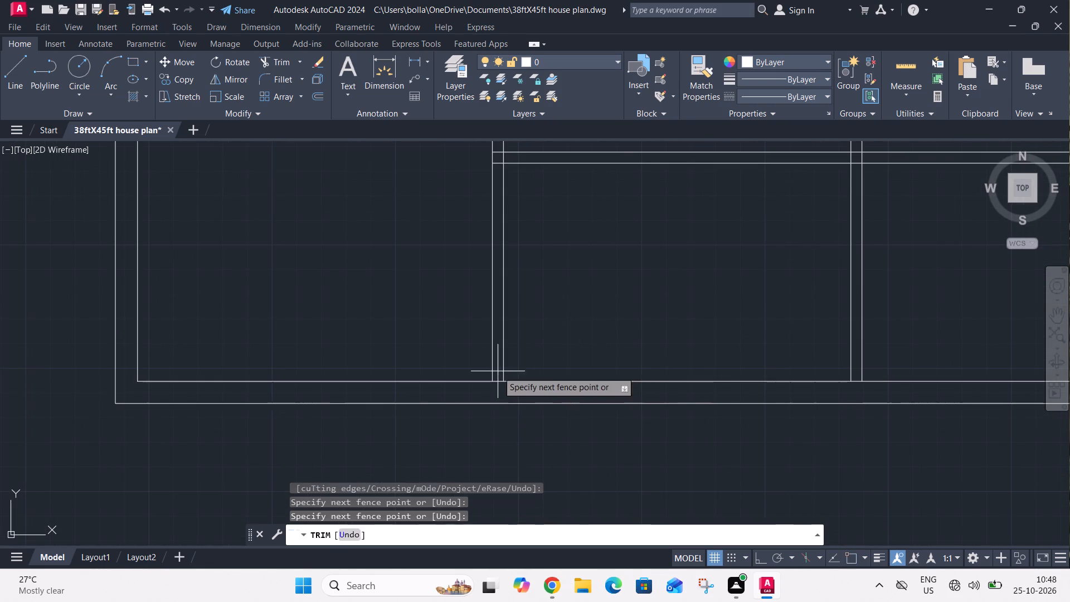
left_click(495, 390)
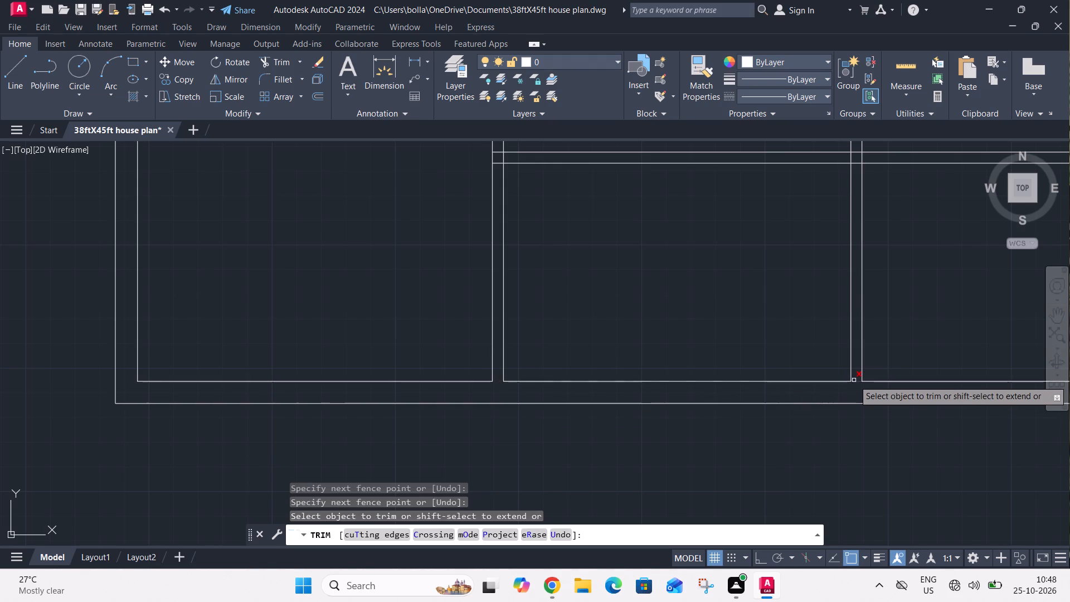
left_click(854, 380)
Trim the lower passage's bottom wall junctions with the left exterior wall and the 7'9" partition.
scroll(854, 380, "down", 2)
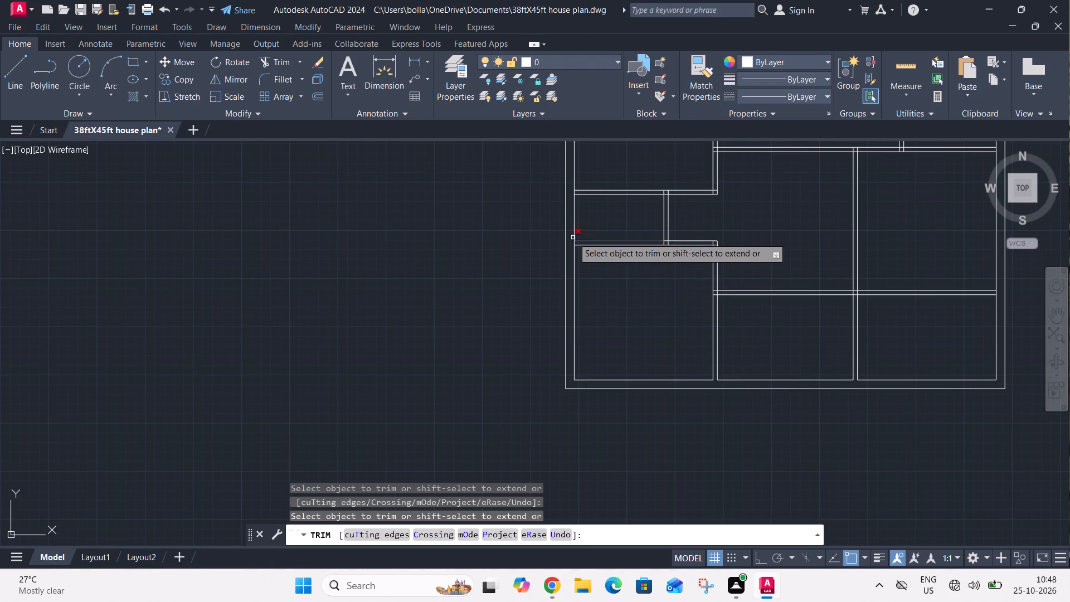
scroll(572, 236, "up", 3)
left_click(569, 268)
left_click(648, 265)
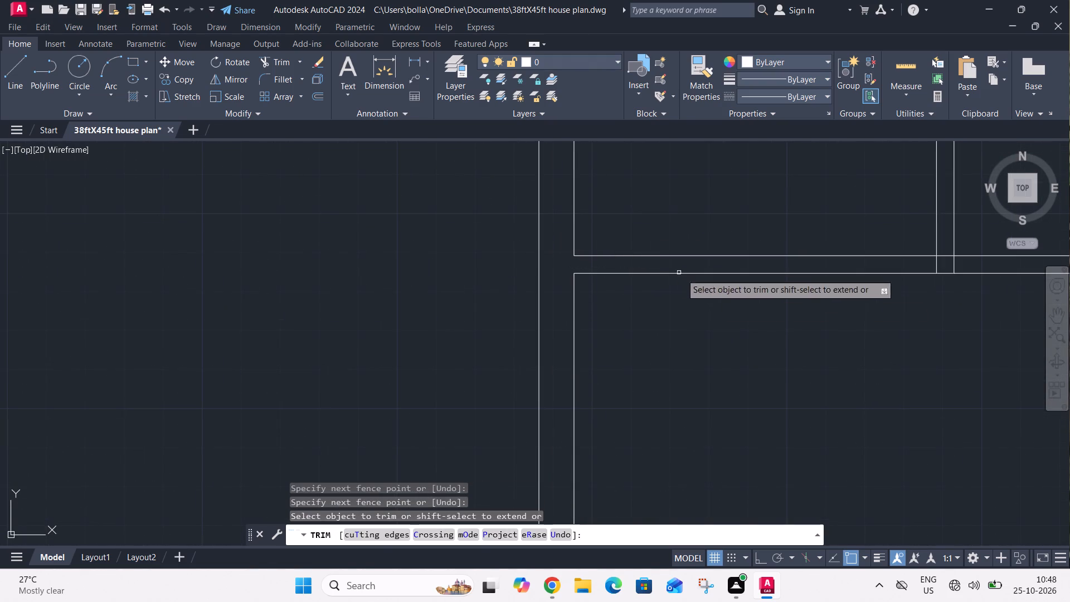
middle_click_drag(746, 314, 482, 435)
scroll(667, 385, "up", 2)
left_click(665, 385)
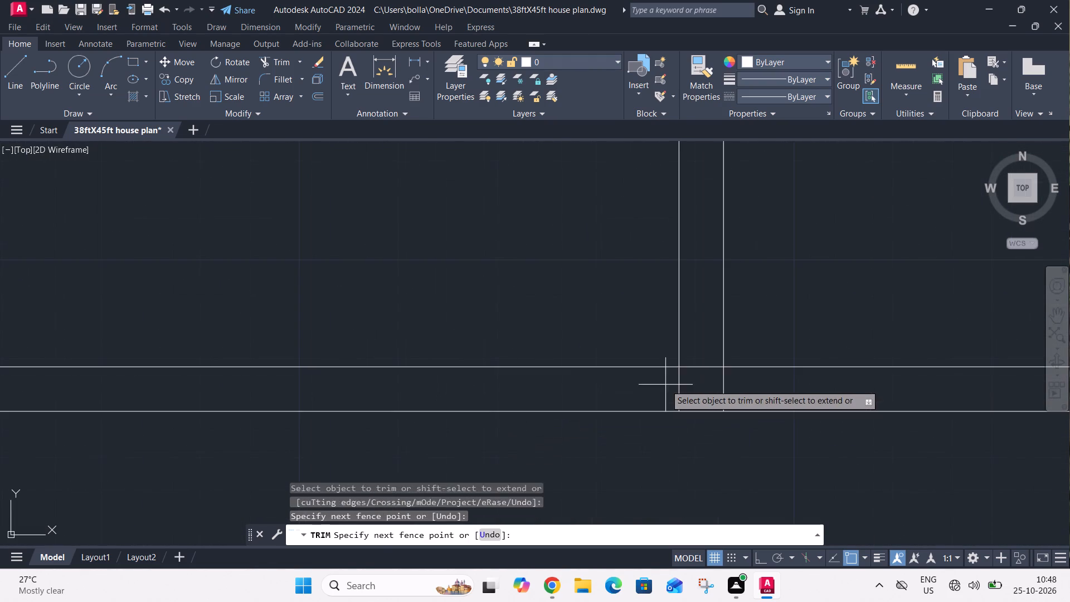
left_click(806, 385)
left_click_drag(715, 386, 712, 380)
left_click(697, 336)
Trim the overlapping lines at the corner where the lower passage's bottom wall meets the 12' vertical wall.
scroll(699, 395, "down", 2)
middle_click_drag(829, 450, 508, 467)
scroll(580, 422, "up", 2)
left_click(579, 435)
left_click(577, 387)
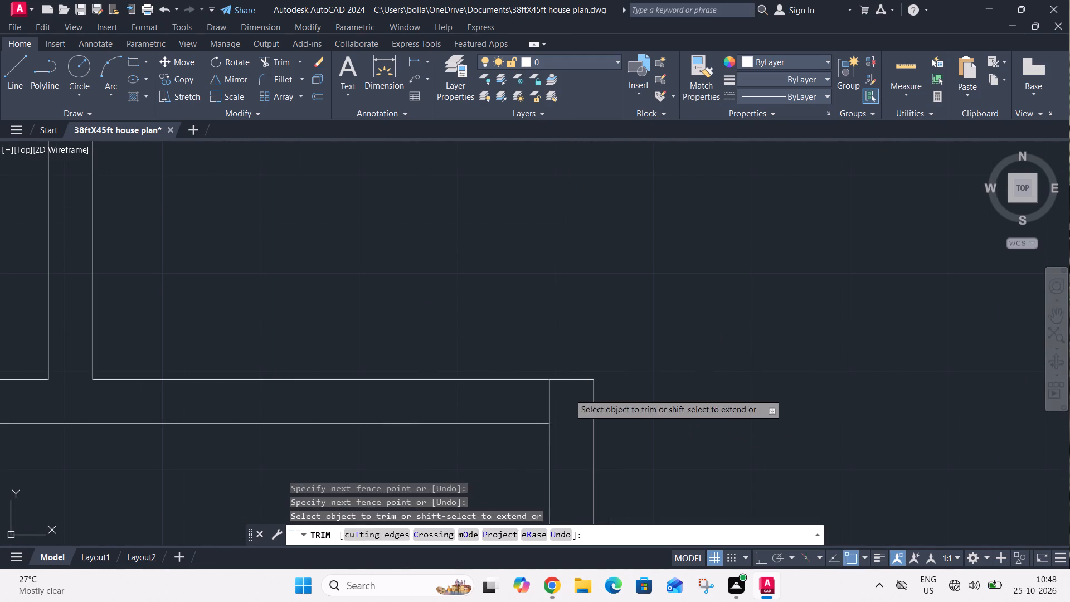
left_click(569, 394)
left_click(474, 406)
Trim the junction where the lowest horizontal partition meets the 12' vertical wall.
scroll(503, 370, "down", 4)
scroll(557, 448, "up", 3)
left_click(560, 444)
left_click(568, 383)
left_click(565, 428)
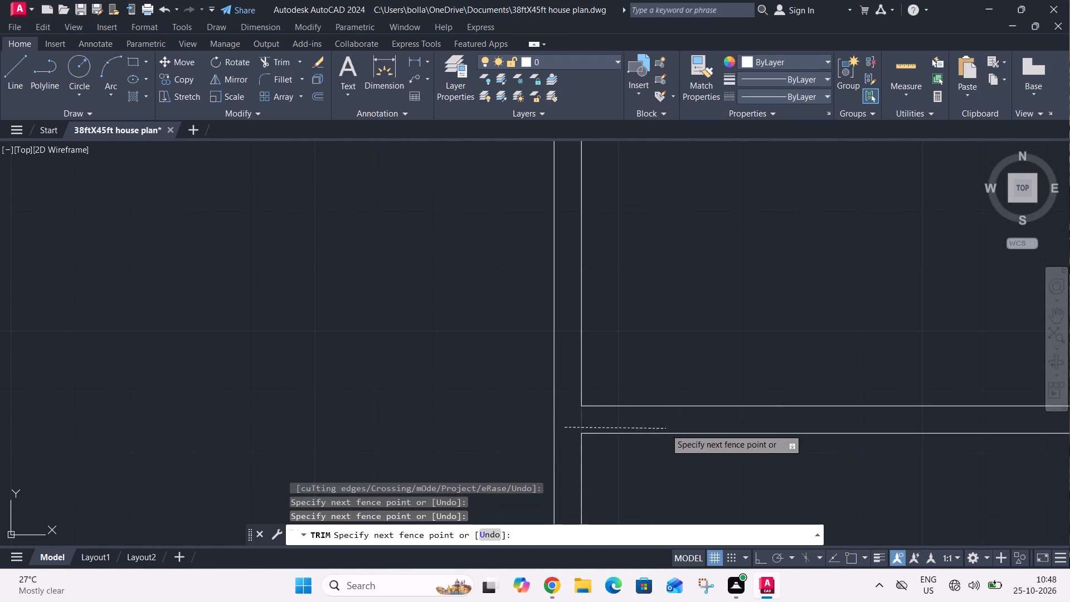
left_click(665, 429)
Trim the overlapping lines where the lowest horizontal partition crosses the vertical partition between the two lower-right rooms.
scroll(666, 431, "down", 2)
middle_click_drag(805, 472, 479, 431)
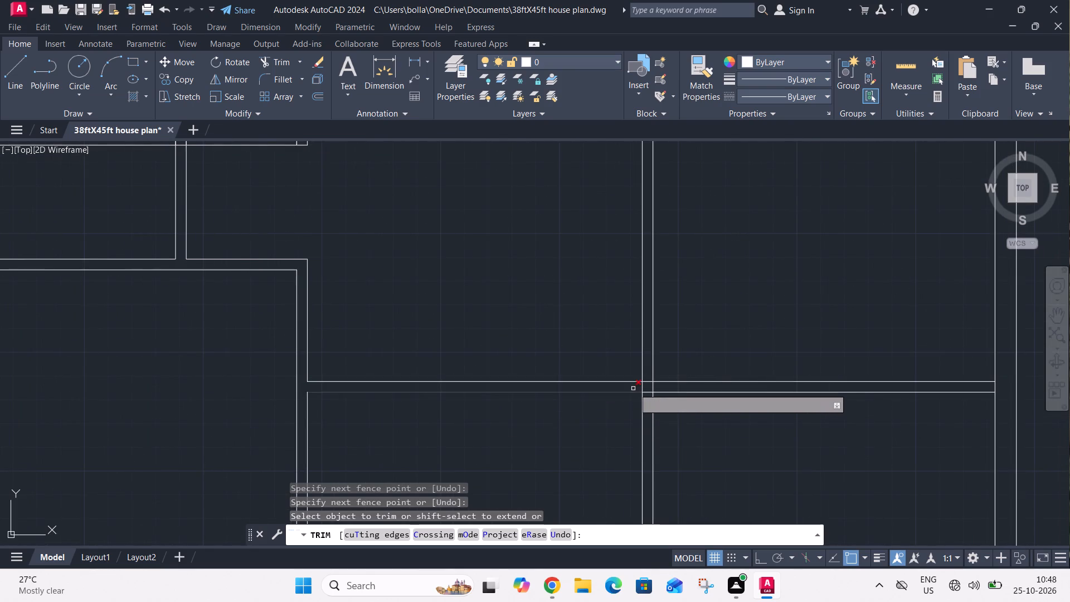
scroll(642, 382, "up", 2)
left_click(617, 389)
left_click(742, 409)
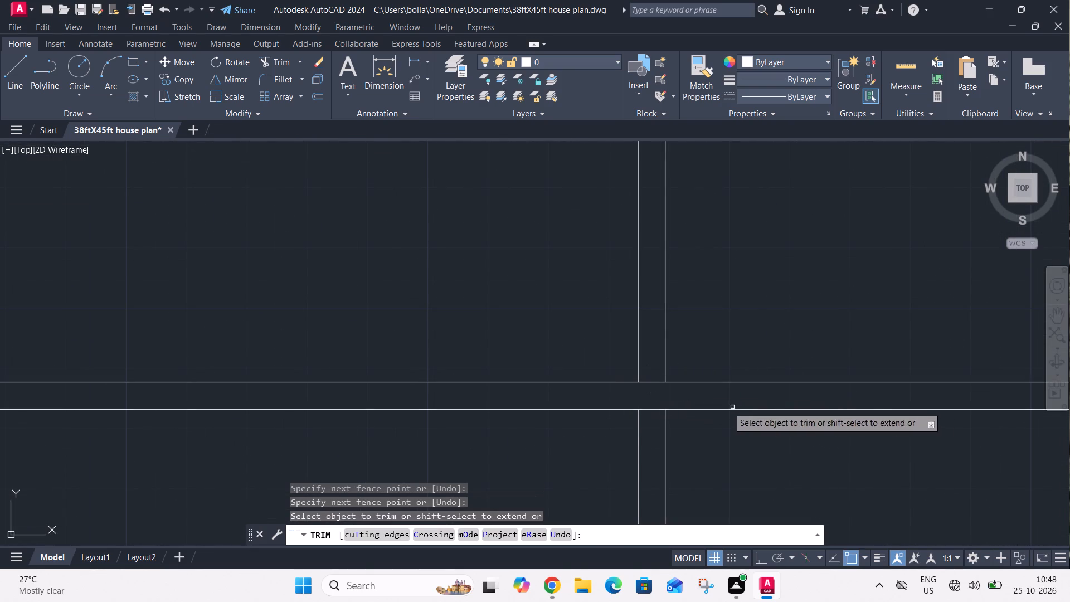
left_click(654, 425)
left_click(654, 362)
Trim the junction where the lowest horizontal partition meets the right exterior wall.
scroll(654, 365, "down", 3)
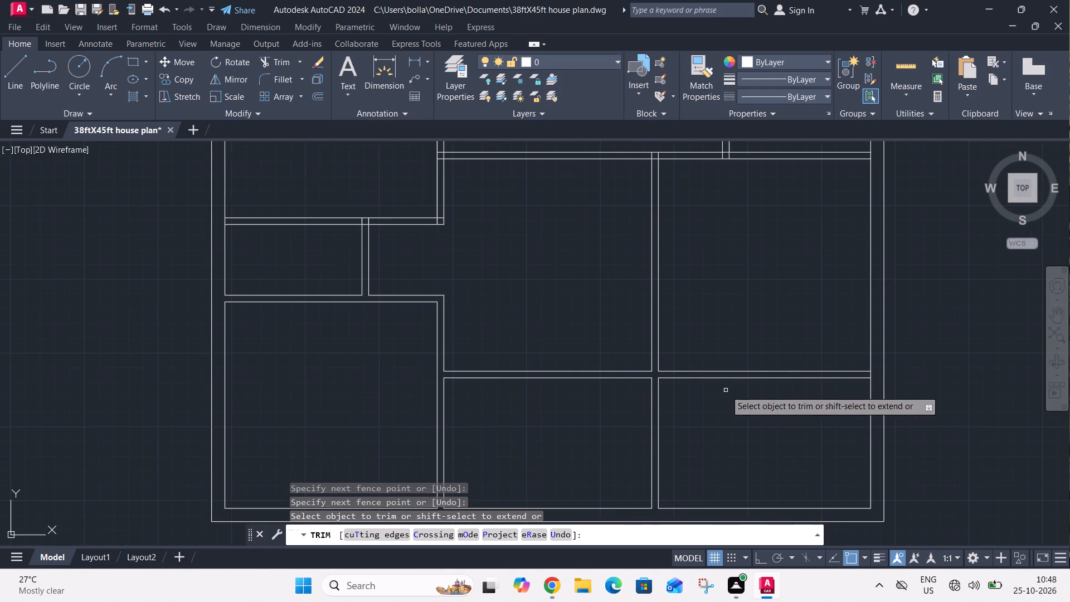
middle_click_drag(726, 390, 513, 405)
scroll(653, 383, "up", 3)
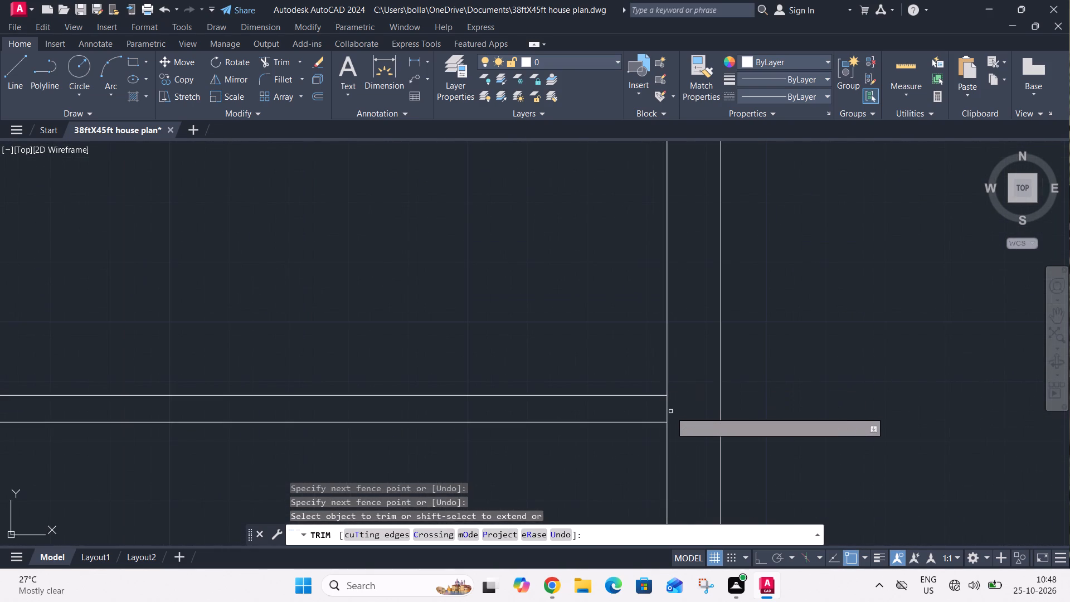
left_click(667, 410)
scroll(674, 419, "down", 4)
Trim the lower passage's top wall junctions with the left exterior wall, the short passage partition and the middle-left room's vertical wall.
middle_click_drag(655, 369, 645, 472)
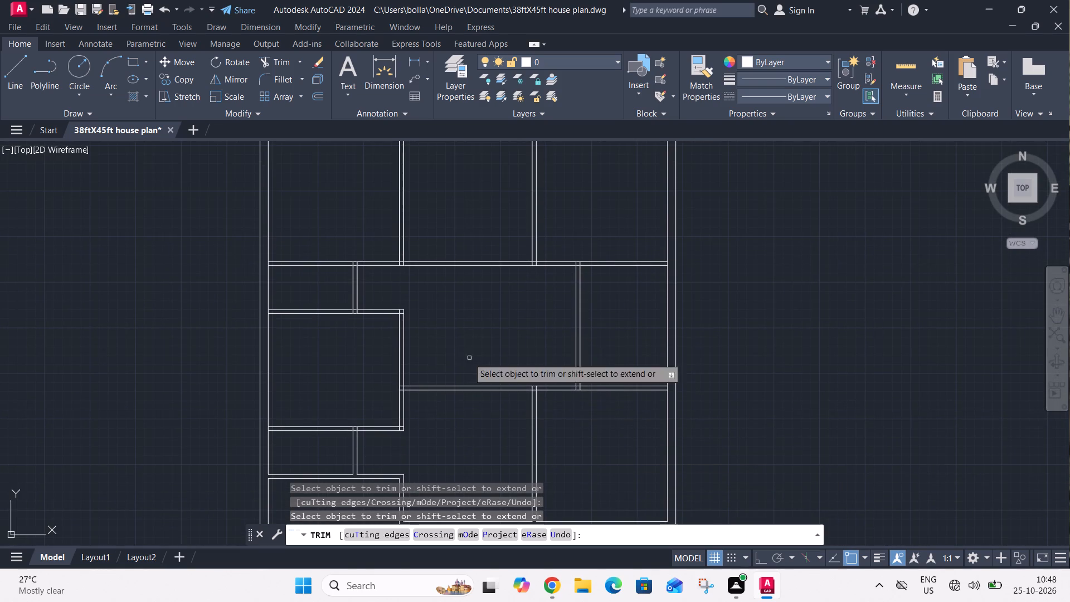
scroll(346, 431, "up", 1)
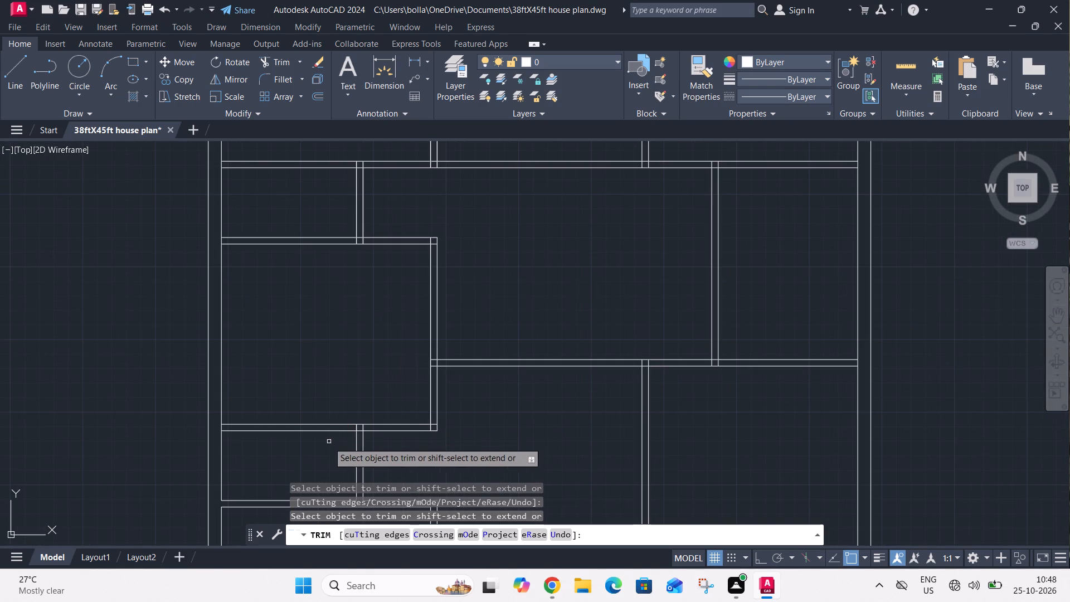
middle_click_drag(328, 442, 756, 365)
scroll(640, 349, "up", 3)
left_click(639, 349)
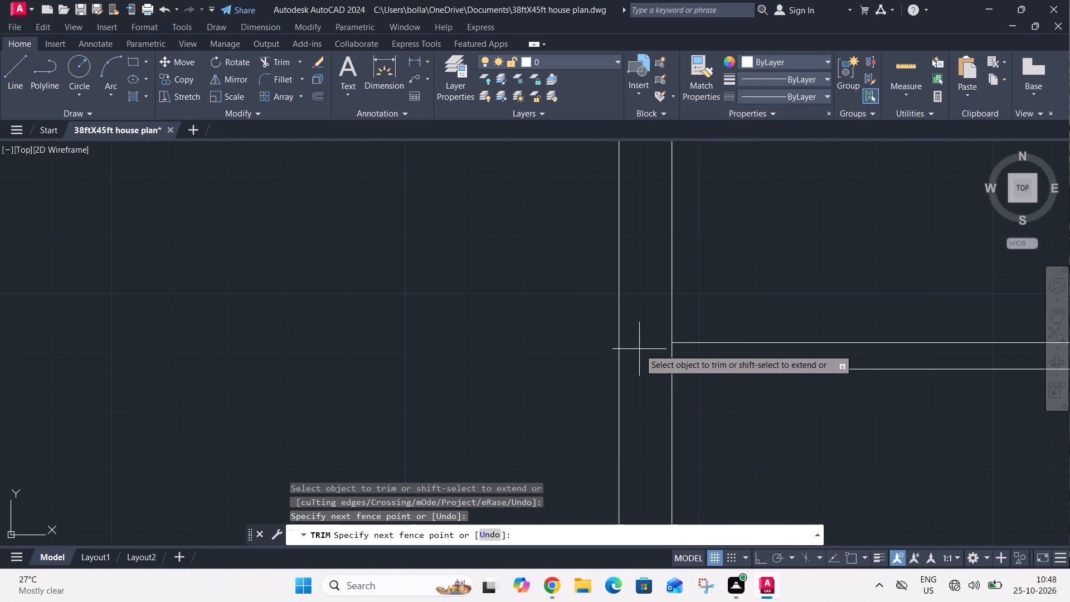
left_click(726, 360)
scroll(730, 364, "down", 3)
middle_click_drag(815, 404, 571, 443)
scroll(613, 407, "up", 3)
left_click(544, 403)
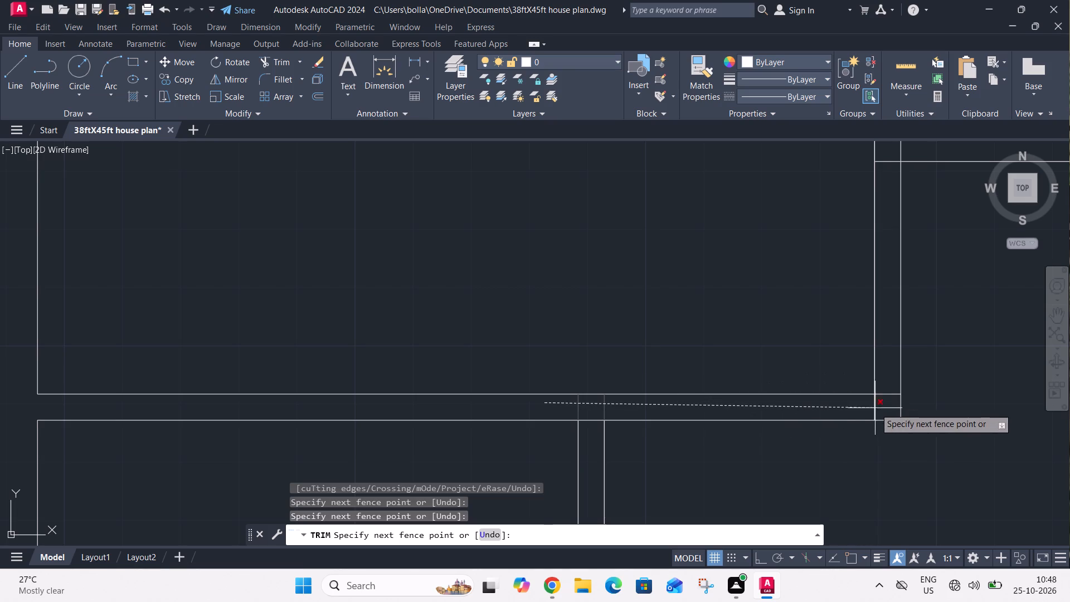
left_click(892, 407)
left_click(891, 393)
left_click(587, 417)
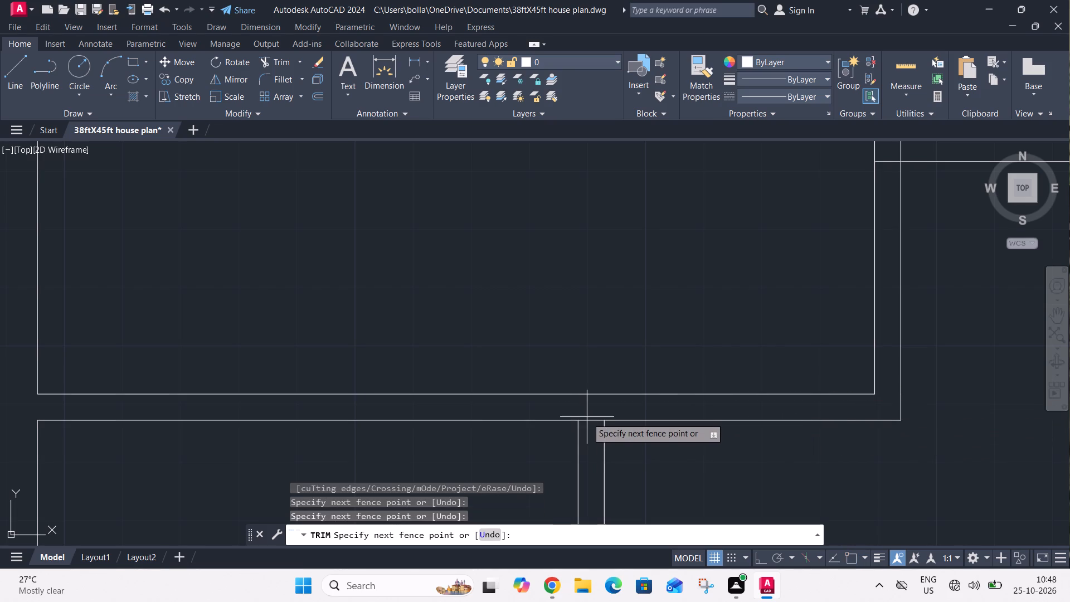
left_click(590, 436)
Trim the overlapping lines where the middle horizontal partition meets the middle-left room's vertical wall.
scroll(594, 427, "down", 3)
middle_click_drag(723, 423, 528, 521)
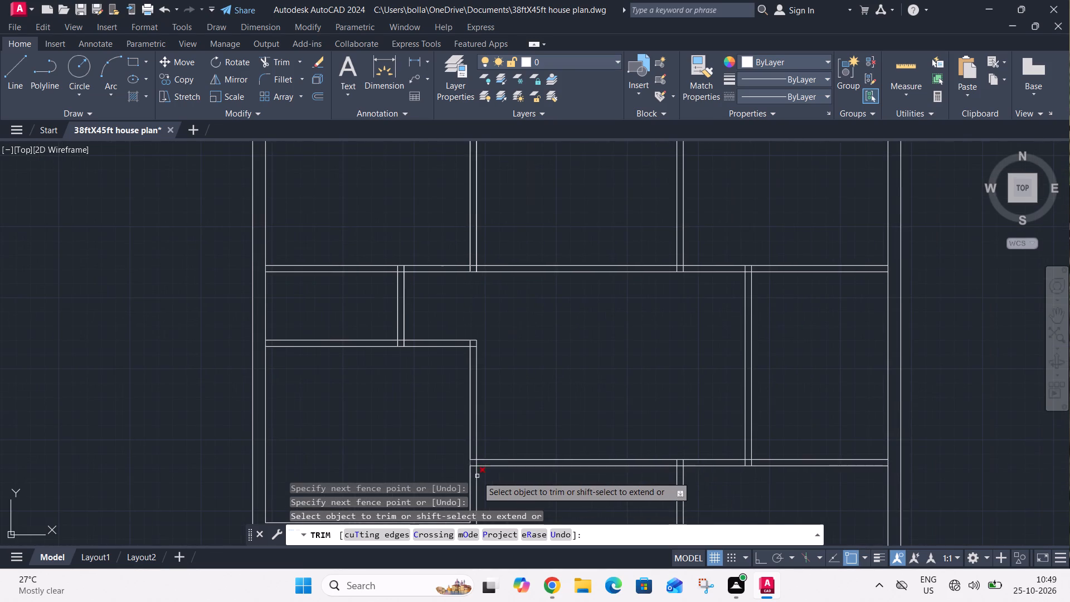
scroll(478, 477, "up", 3)
left_click_drag(454, 456, 453, 444)
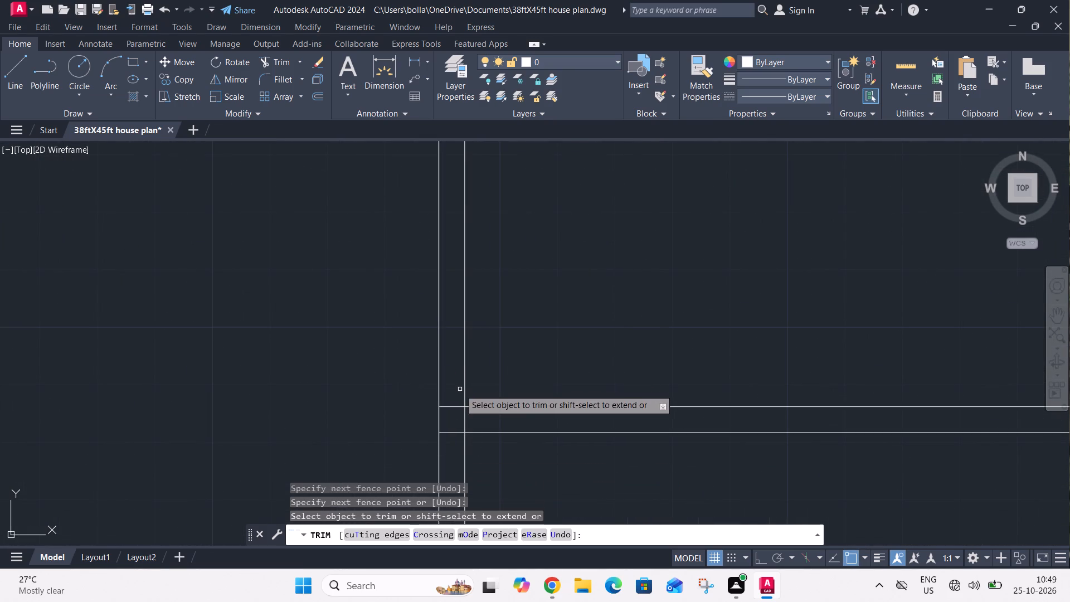
left_click_drag(455, 386, 450, 397)
left_click(446, 445)
left_click(453, 390)
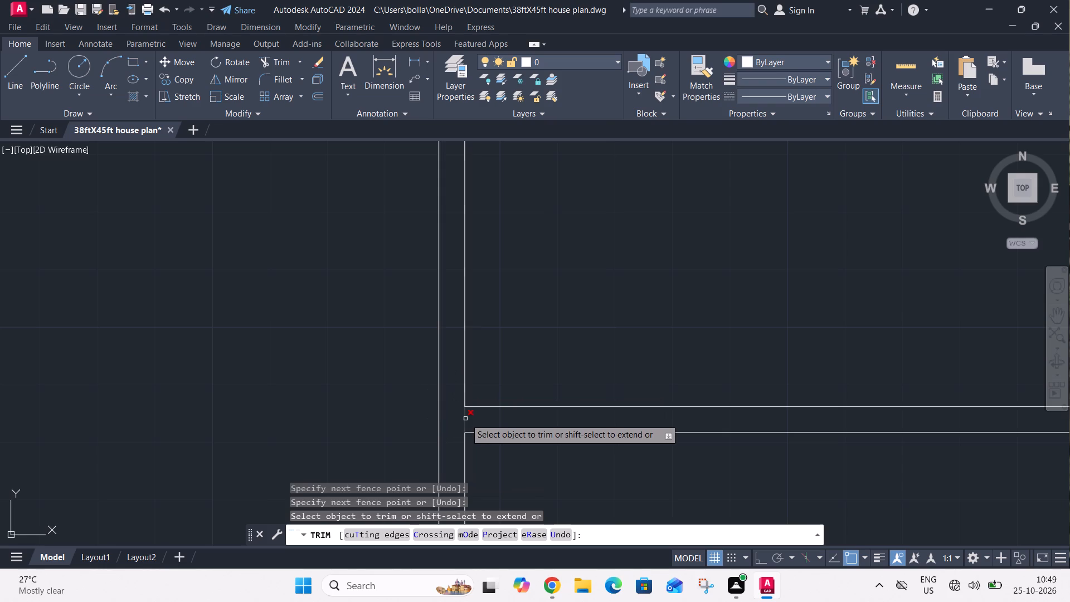
left_click(465, 419)
Trim the middle horizontal partition's junctions with the vertical partitions above and below it and with the right exterior wall.
scroll(465, 419, "down", 3)
middle_click_drag(628, 444, 556, 358)
scroll(556, 358, "down", 1)
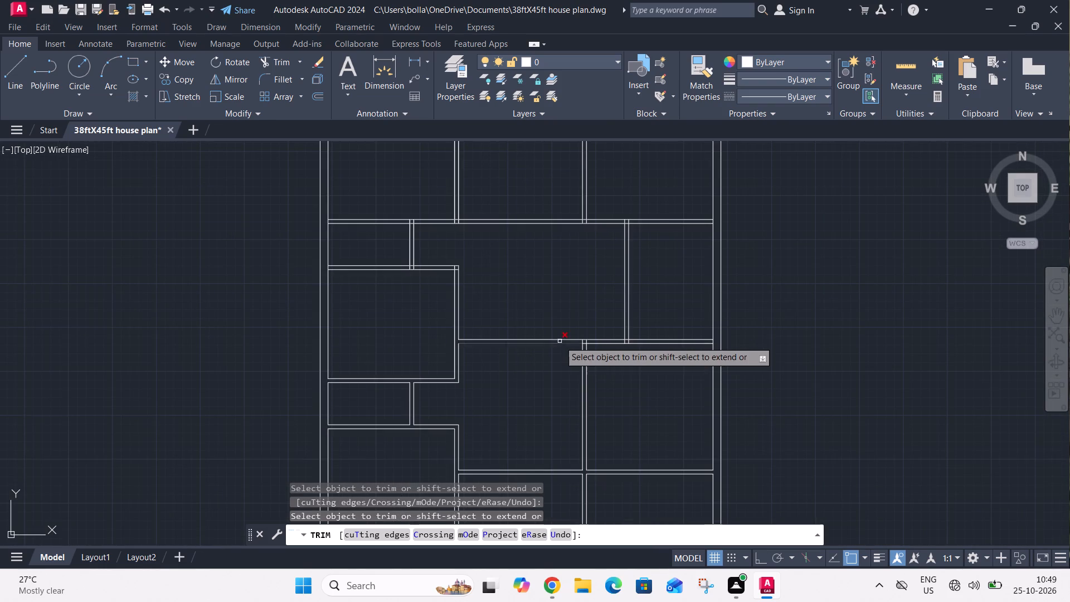
scroll(586, 344, "up", 5)
left_click(497, 322)
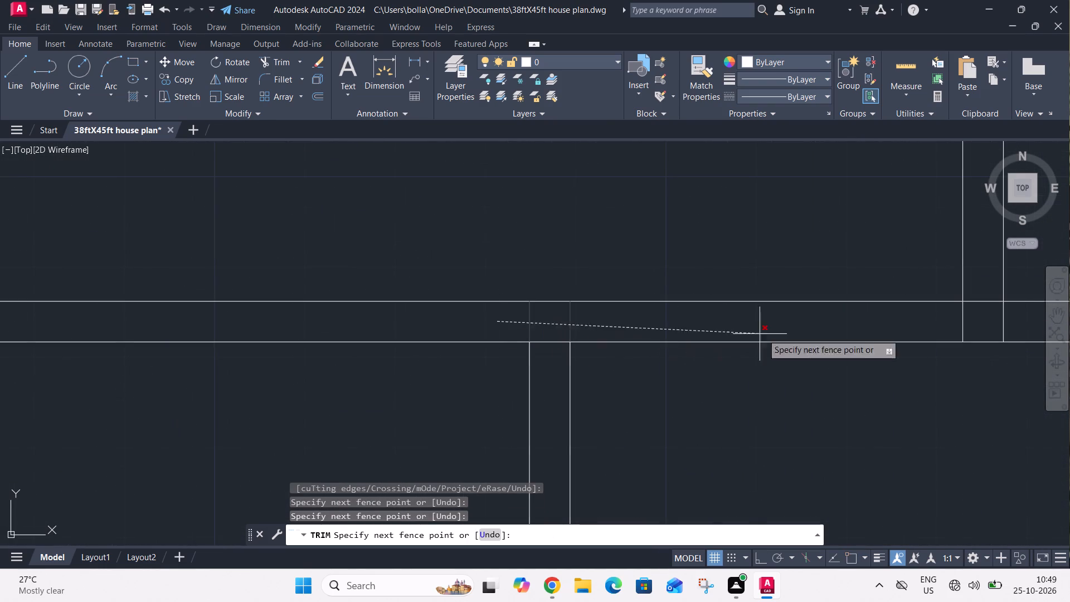
left_click(1021, 313)
left_click(986, 300)
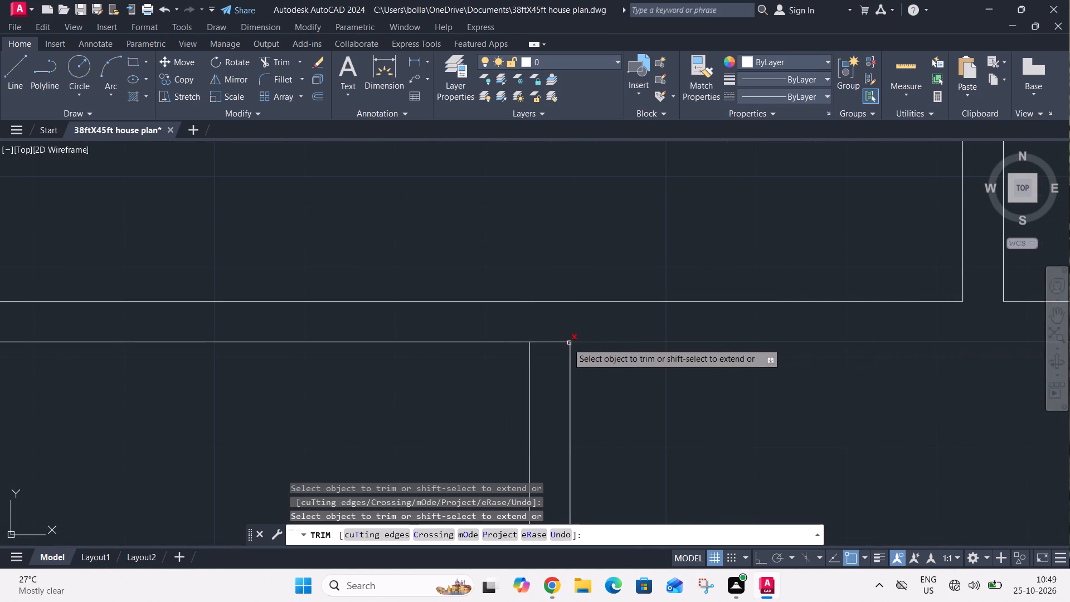
left_click(560, 344)
scroll(560, 344, "down", 4)
middle_click_drag(653, 357, 488, 407)
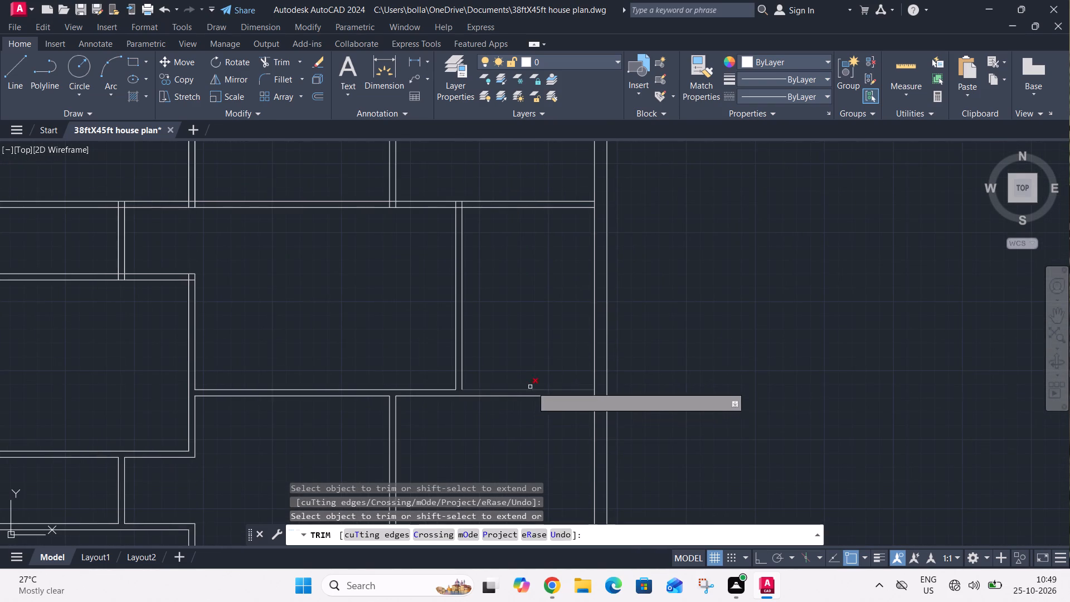
left_click(594, 394)
Trim the upper passage's bottom wall junctions with the left exterior wall, the short partition and the middle-left room's vertical wall.
scroll(598, 352, "down", 4)
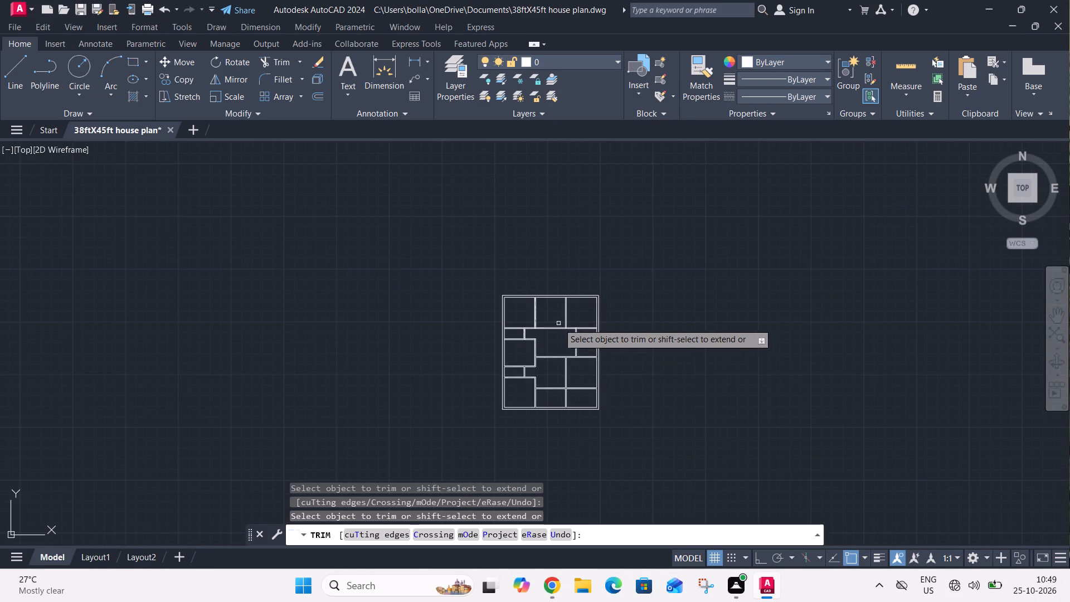
scroll(518, 328, "up", 5)
left_click(349, 434)
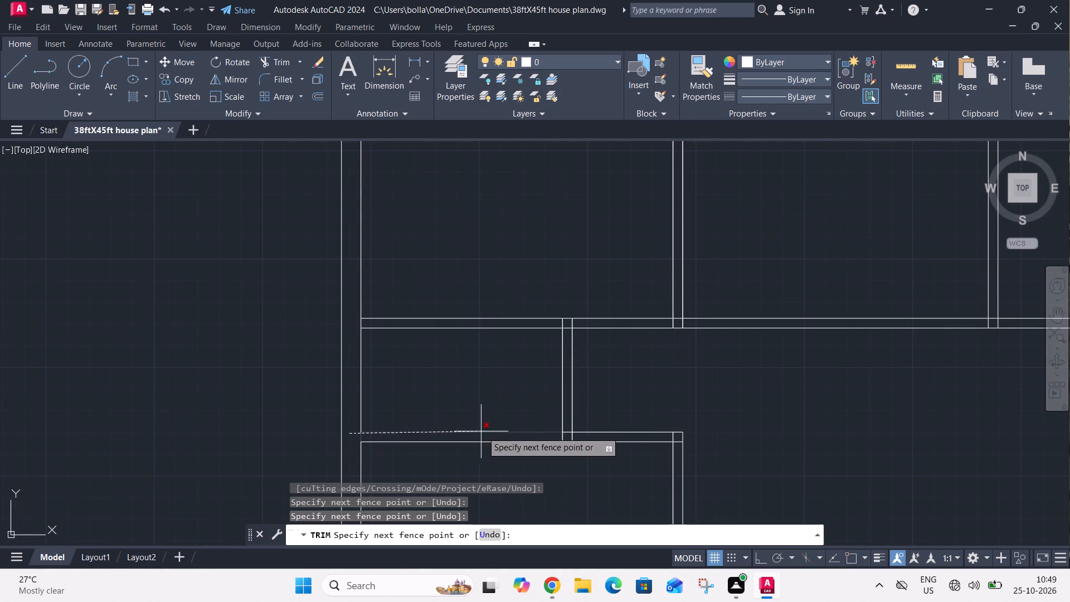
scroll(674, 438, "up", 3)
left_click(674, 438)
left_click(681, 454)
scroll(698, 433, "down", 3)
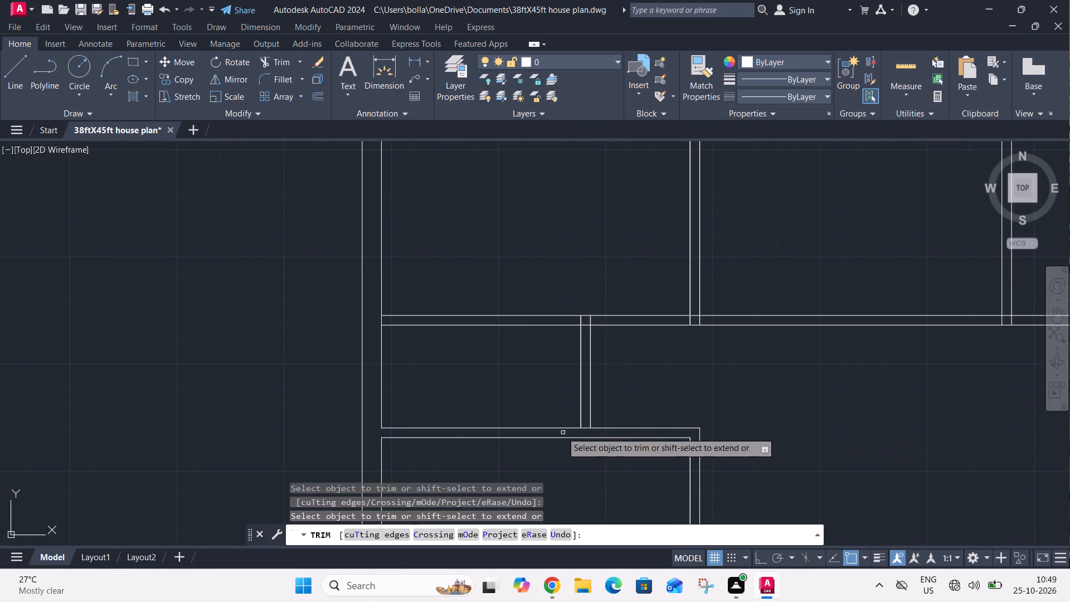
scroll(597, 421, "up", 3)
left_click(551, 448)
Trim the top rooms' bottom wall at the left exterior wall, the short passage partition and the first vertical partition between the rooms.
scroll(568, 457, "down", 4)
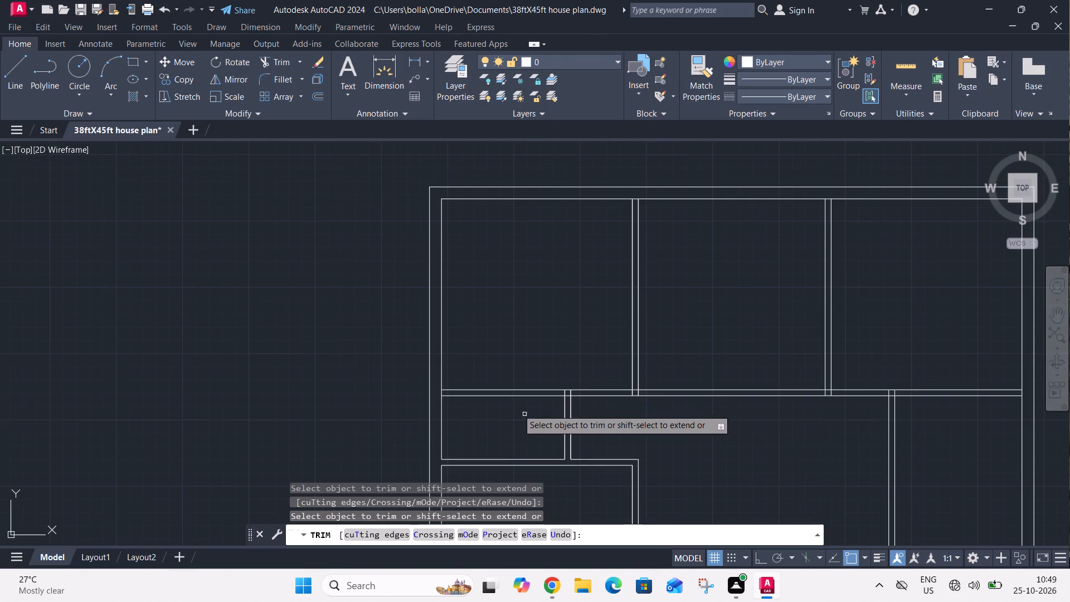
scroll(457, 392, "up", 3)
left_click_drag(380, 397, 386, 396)
scroll(689, 400, "down", 1)
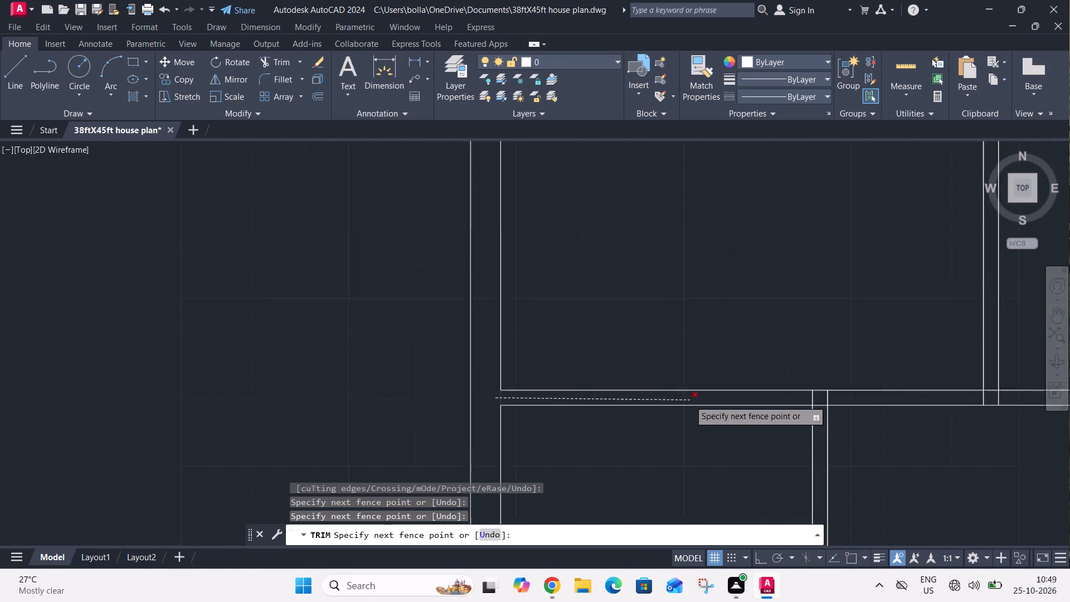
scroll(689, 400, "down", 1)
left_click(916, 400)
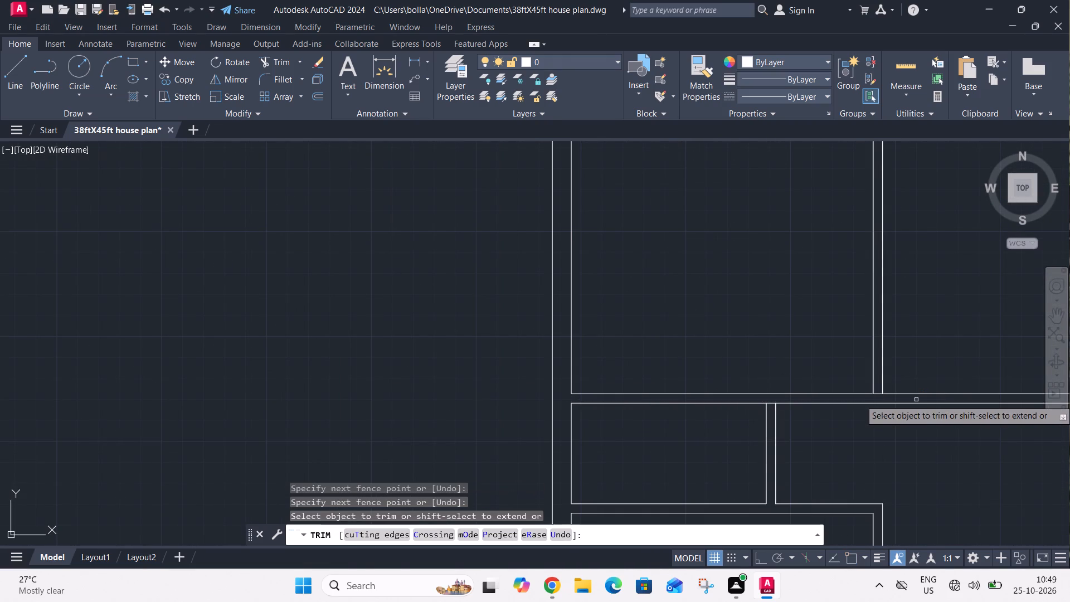
left_click(774, 402)
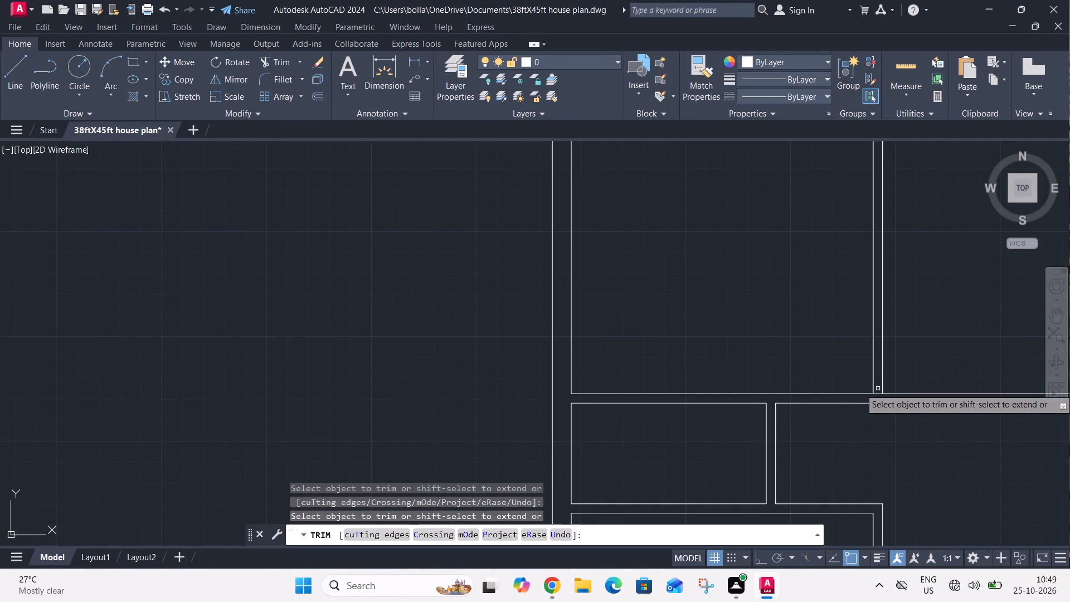
left_click(879, 393)
Trim the top rooms' bottom wall at the second vertical partition, the partition below it and the right exterior wall.
scroll(879, 433, "down", 1)
middle_click_drag(879, 433, 489, 391)
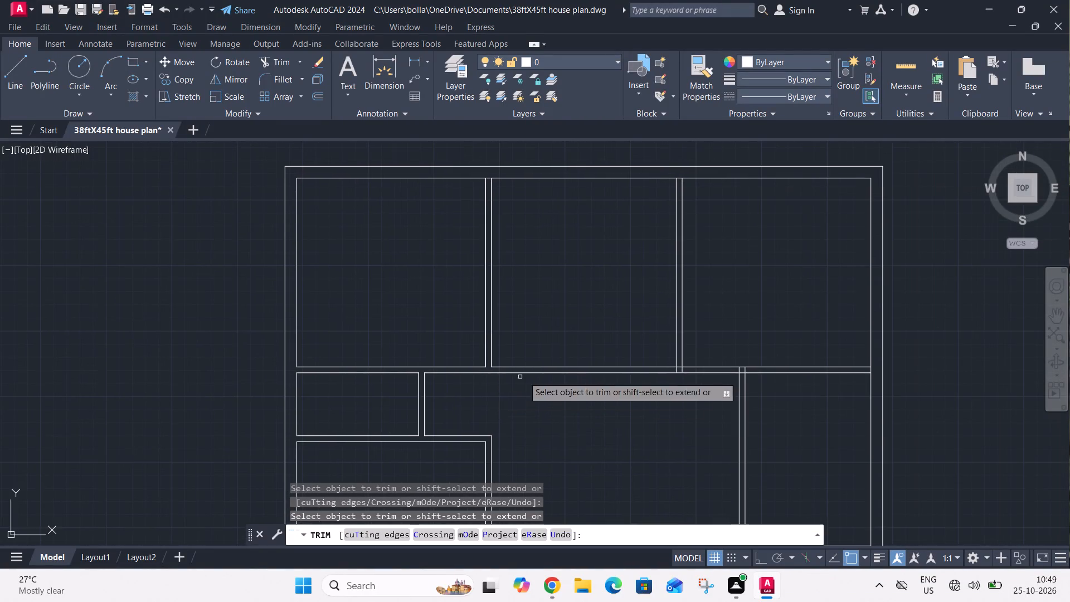
scroll(644, 368, "up", 3)
left_click(646, 375)
middle_click_drag(823, 371, 446, 369)
left_click(697, 374)
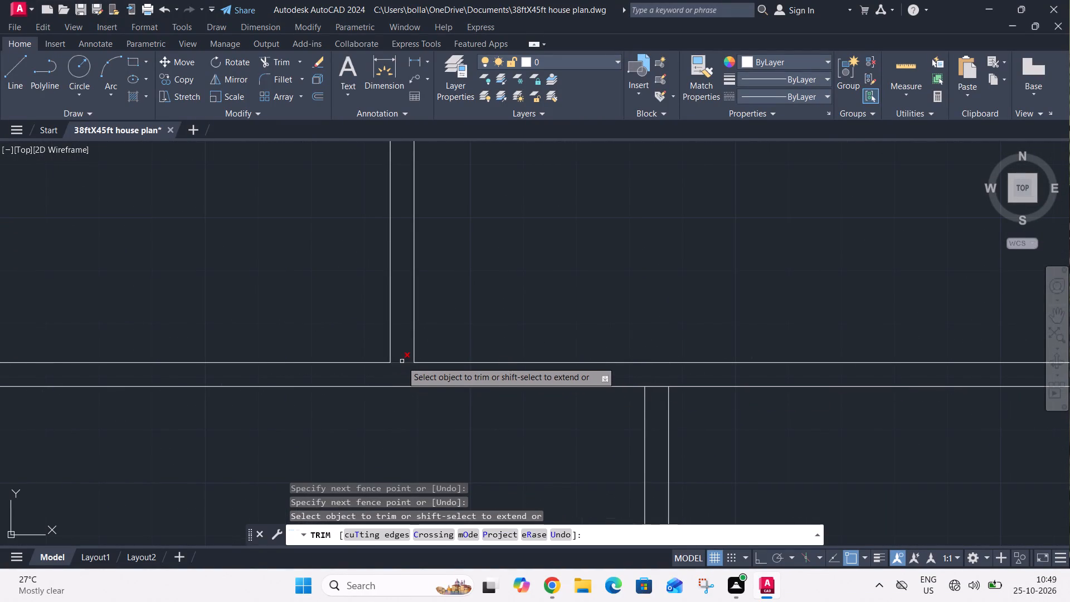
left_click(402, 361)
scroll(436, 349, "down", 2)
left_click(559, 373)
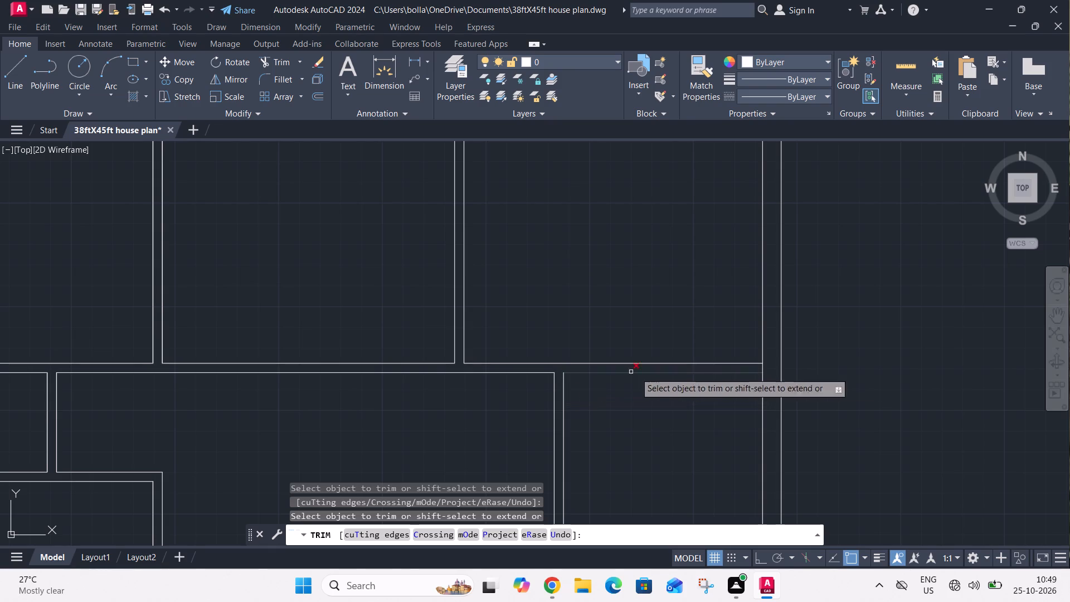
left_click(763, 370)
Trim the top exterior wall's inner line where the two vertical partitions between the top rooms meet it, and end the Trim command.
scroll(760, 350, "down", 2)
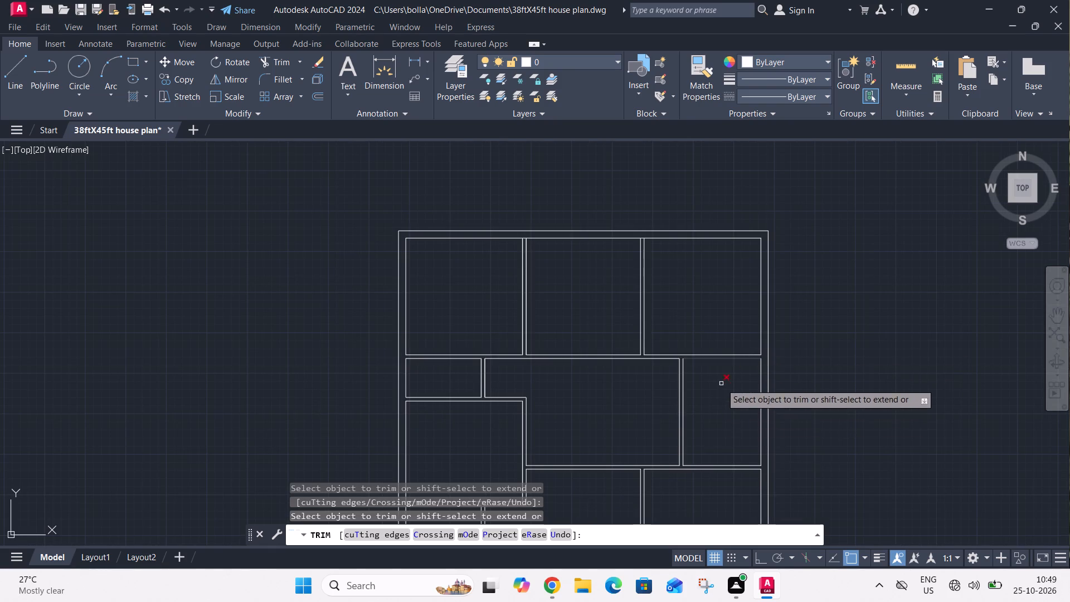
middle_click_drag(702, 409, 726, 503)
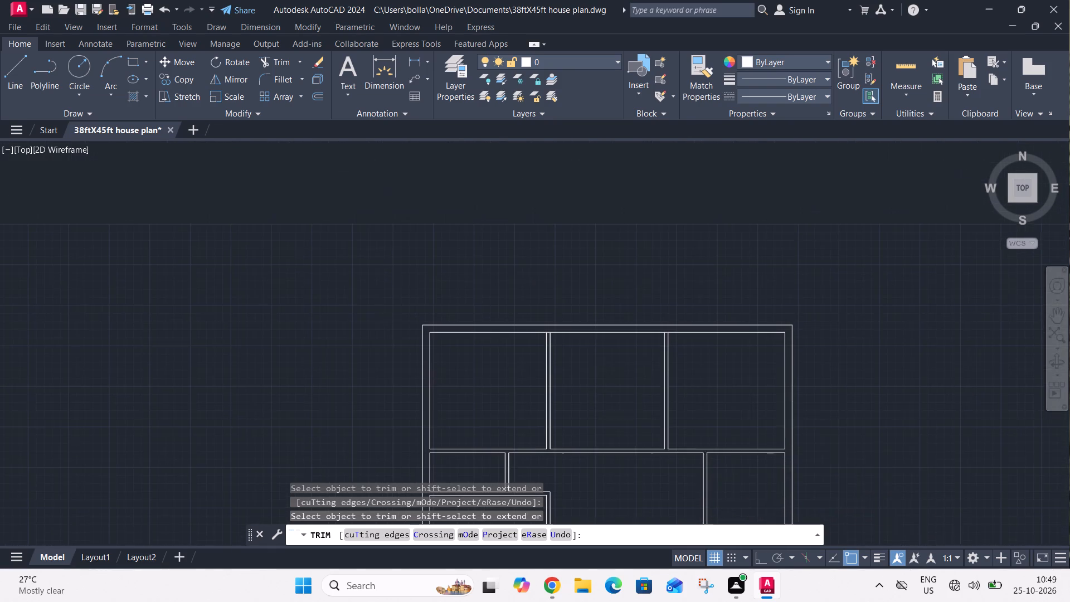
scroll(541, 339, "up", 3)
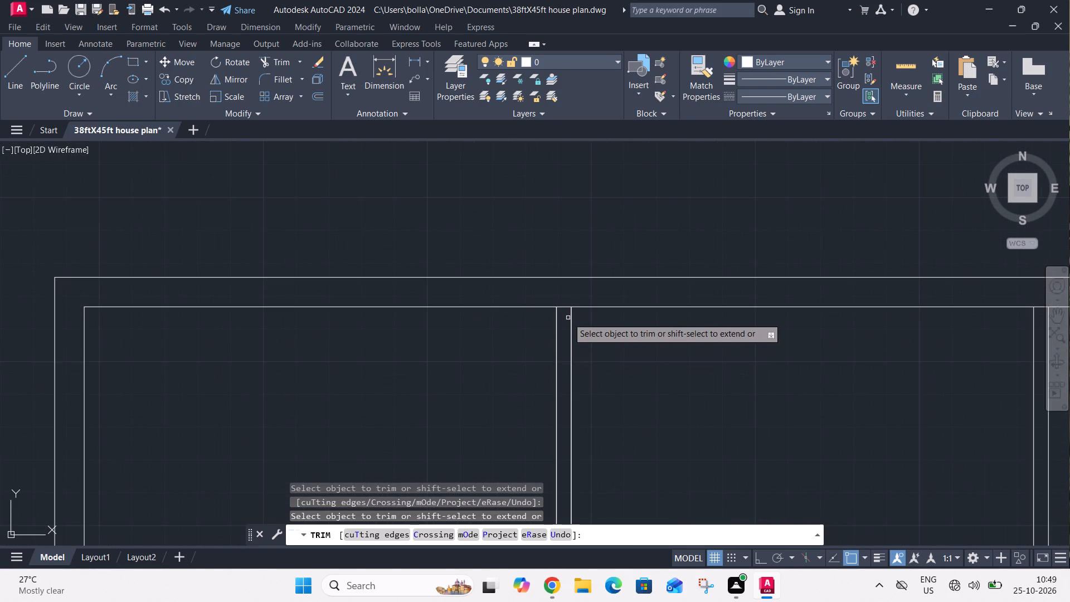
left_click(564, 303)
left_click(564, 315)
scroll(576, 310, "down", 2)
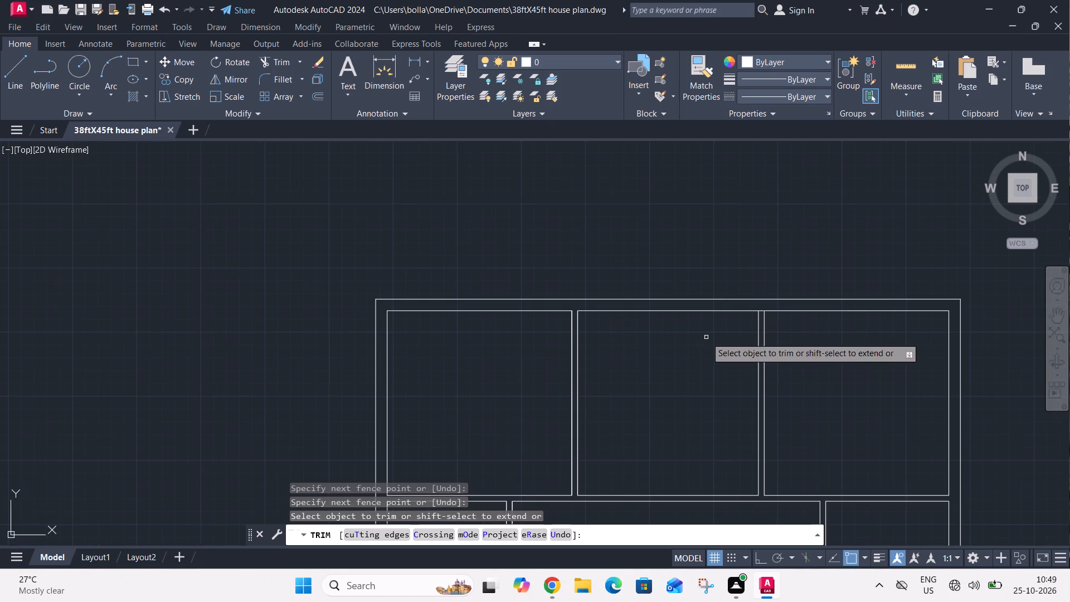
middle_click_drag(706, 337, 558, 376)
scroll(612, 344, "up", 3)
left_click(612, 358)
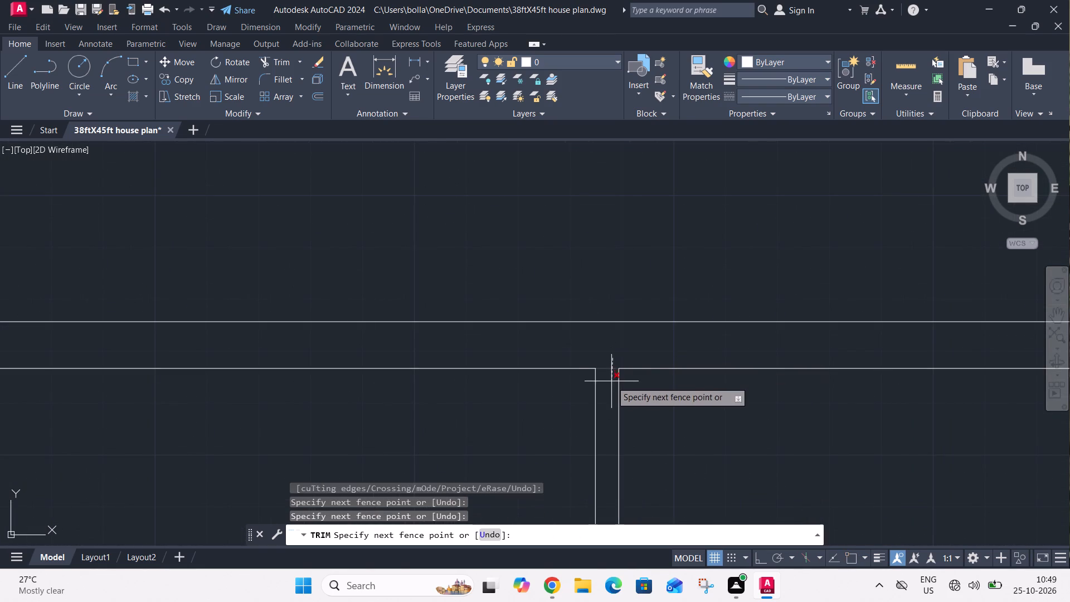
left_click(611, 381)
key("Escape")
Draw a line across the top rooms' bottom wall, continuing the left face of the first vertical partition between the rooms.
scroll(610, 346, "down", 4)
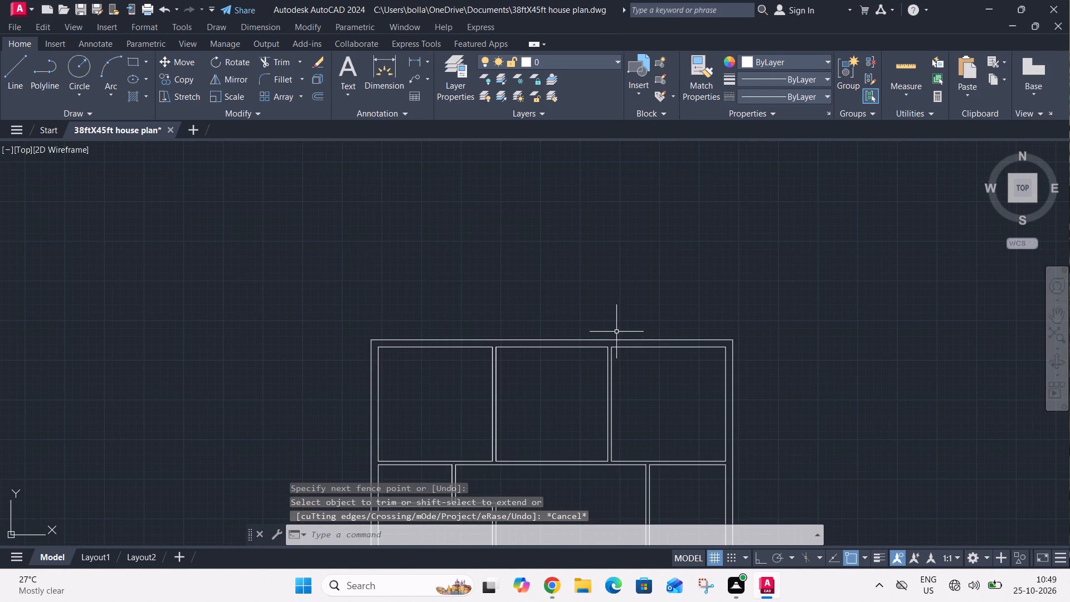
scroll(490, 472, "up", 1)
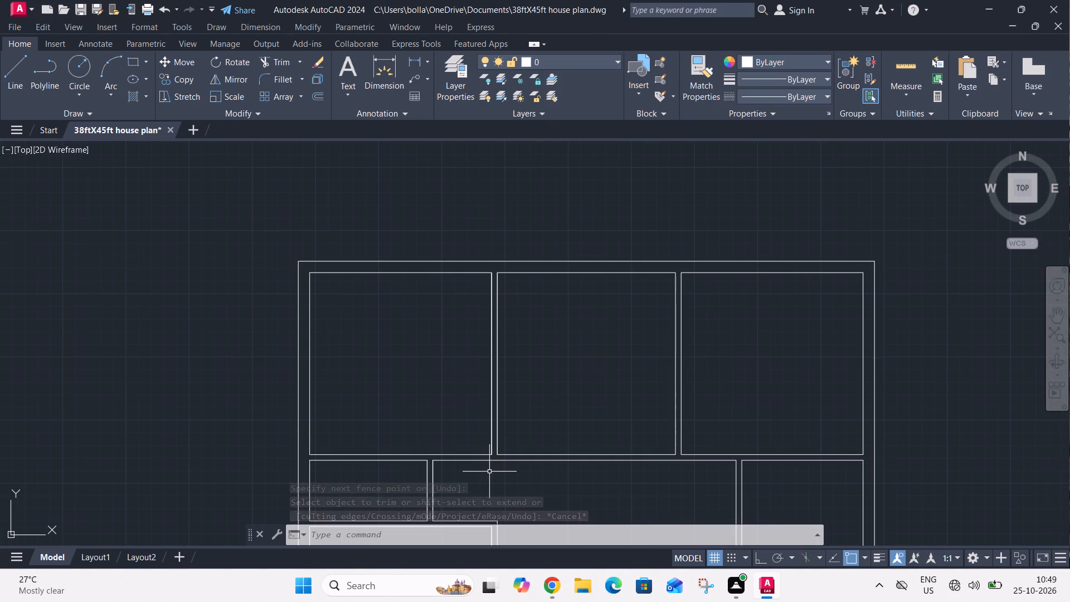
type("l")
key("space")
scroll(495, 458, "up", 2)
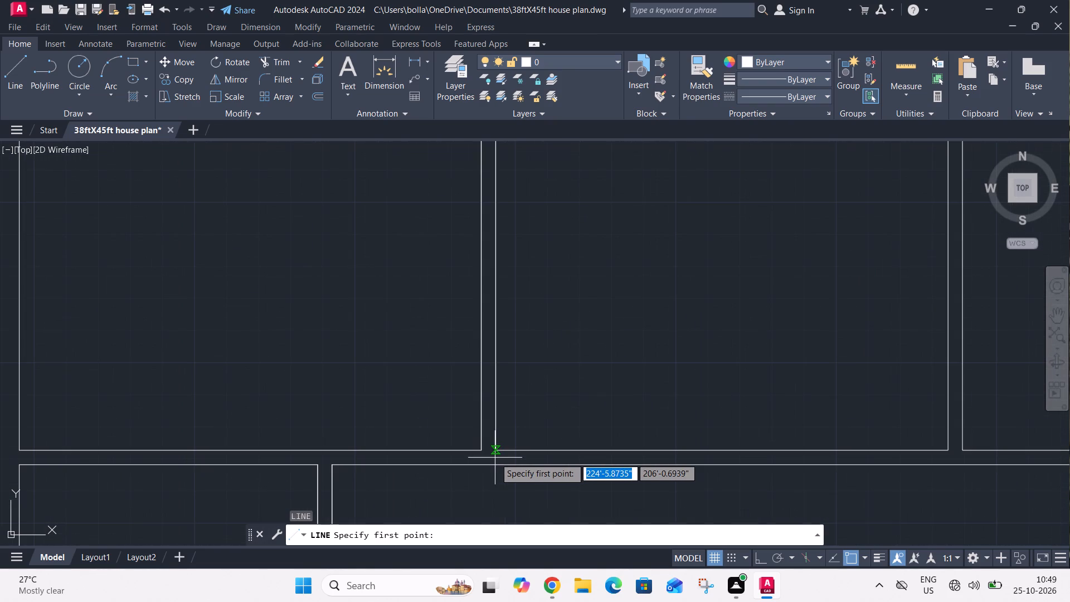
left_click(483, 450)
left_click(484, 463)
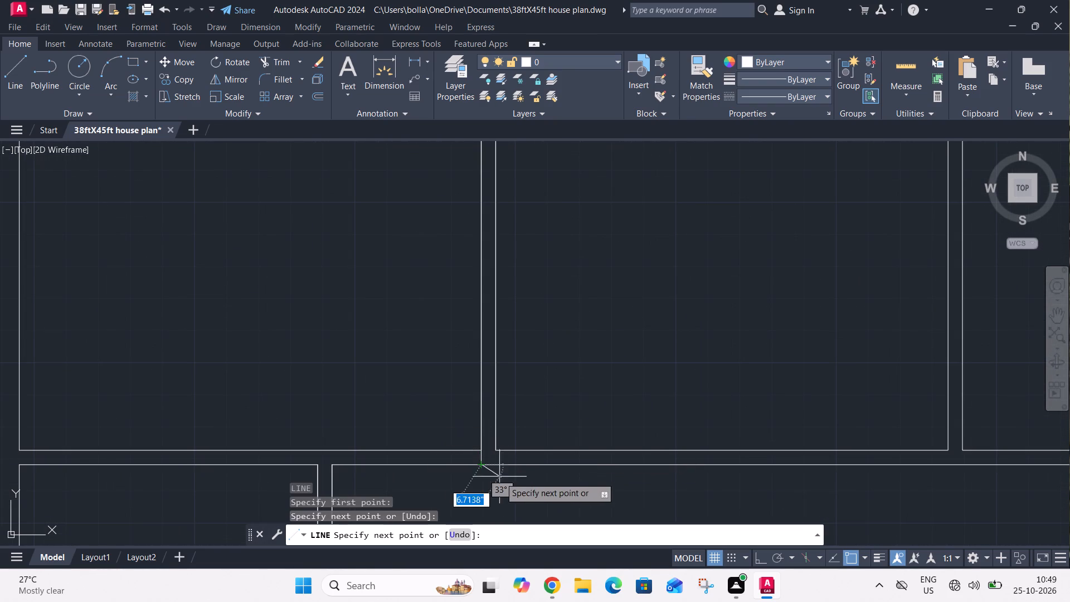
key("Escape")
Draw two lines across the top rooms' bottom wall, continuing both faces of the second vertical partition between those rooms.
key("space")
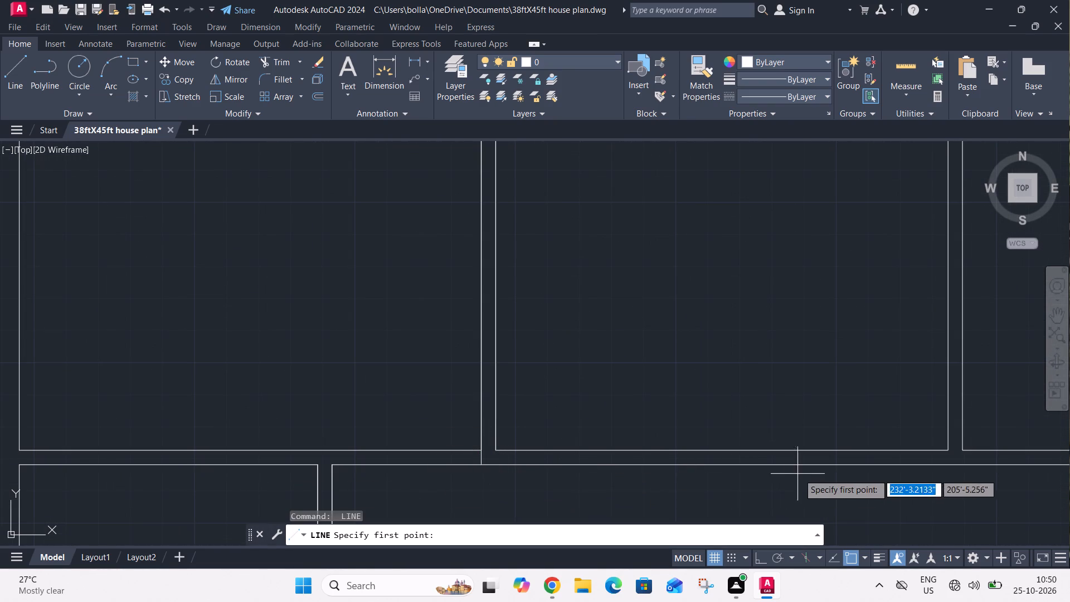
middle_click_drag(799, 474, 533, 433)
left_click(682, 408)
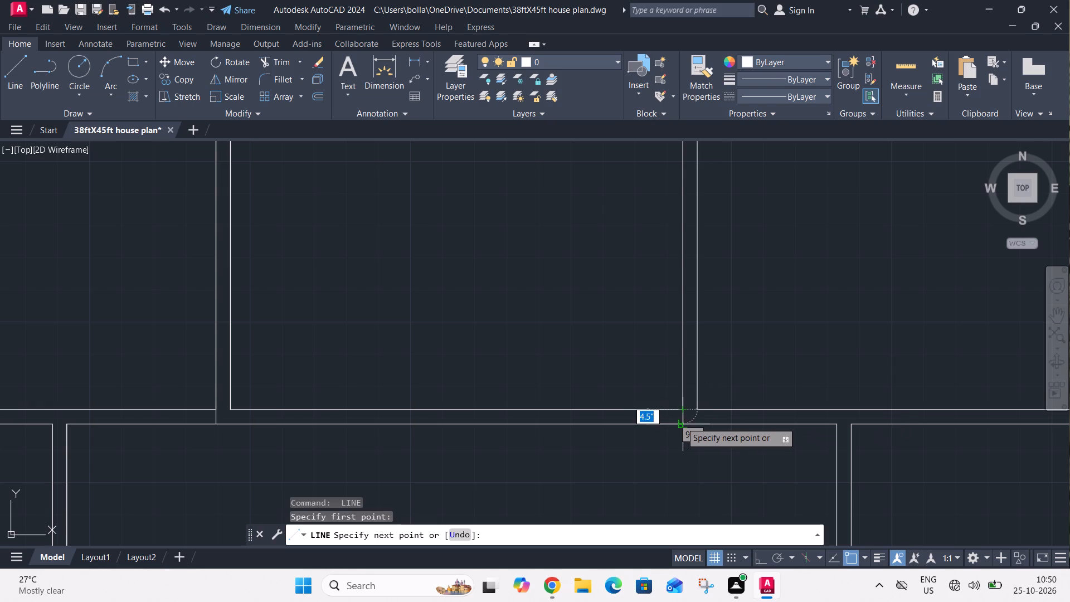
left_click(681, 422)
key("space")
key("space")
left_click(699, 409)
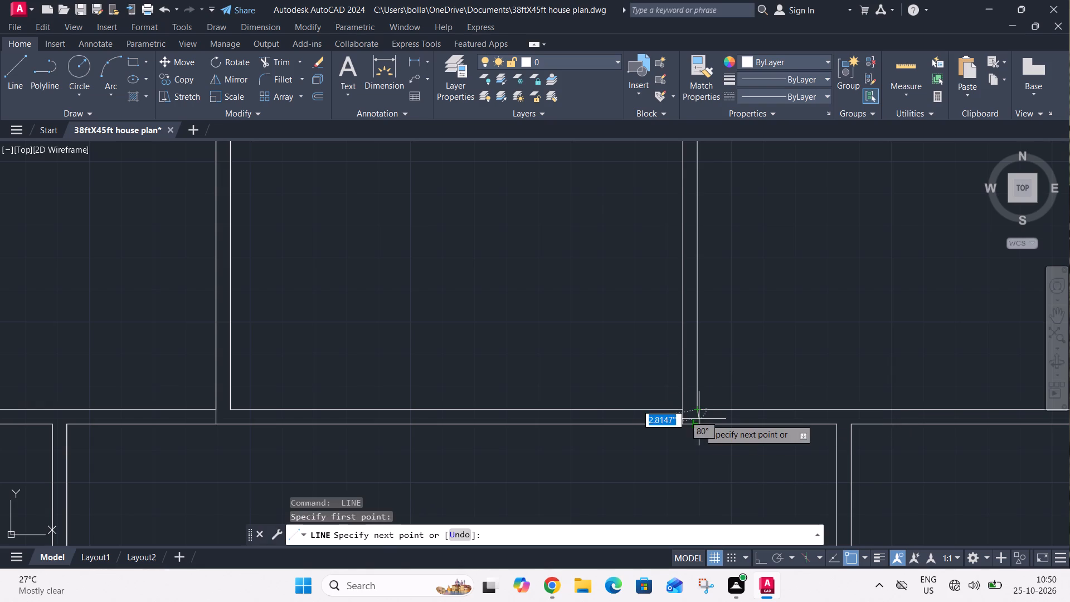
left_click(699, 423)
key("space")
Draw a 4.5" line across the bottom end of the vertical partition between the central hall and the room east of it.
middle_click_drag(753, 458, 562, 330)
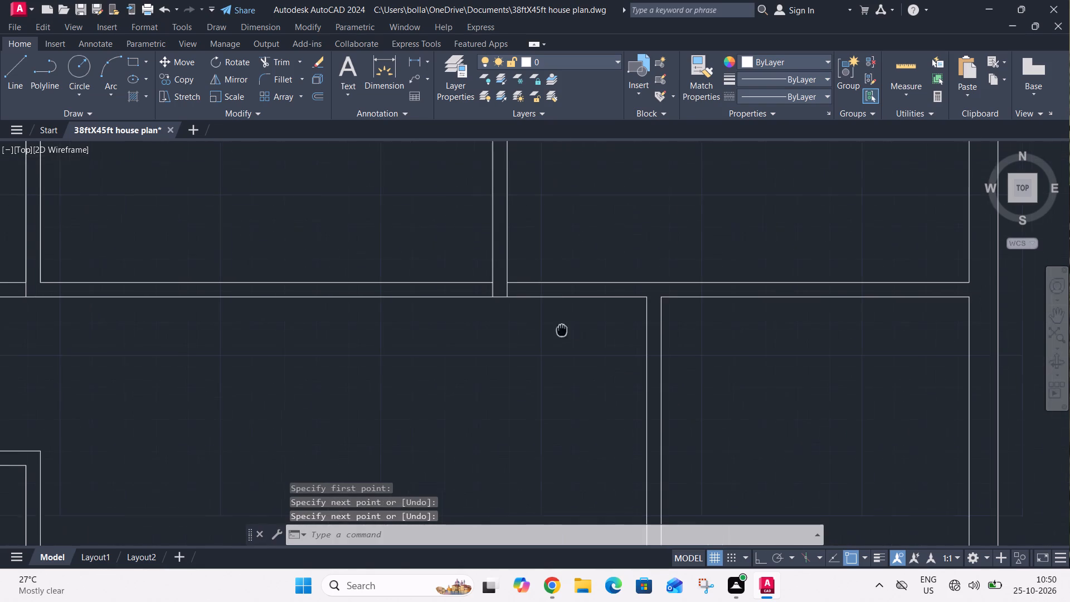
middle_click_drag(562, 330, 561, 330)
key("space")
scroll(594, 260, "down", 2)
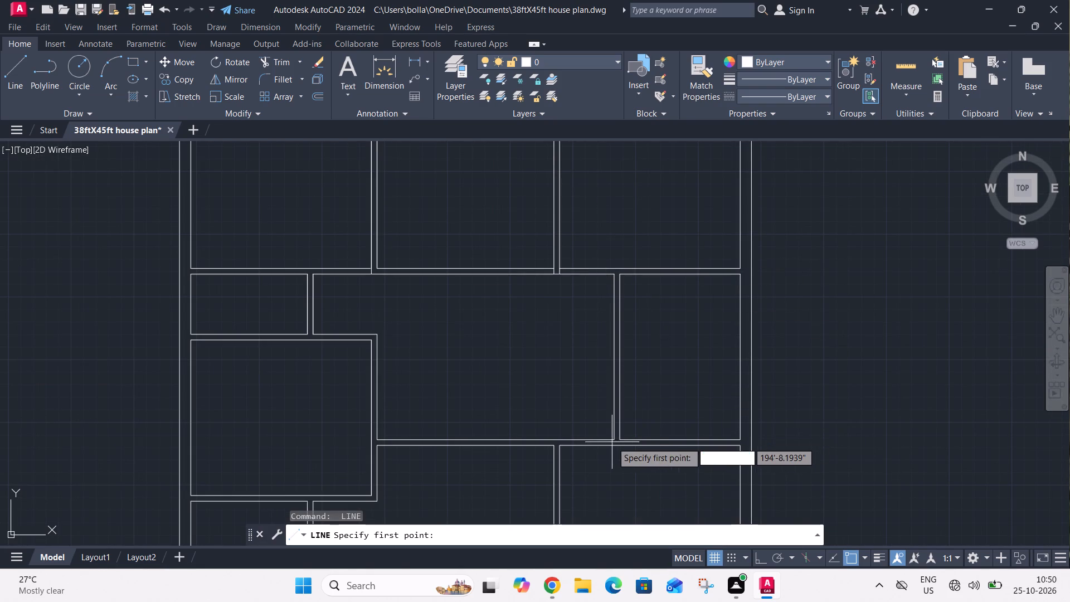
scroll(611, 443, "up", 3)
left_click(617, 431)
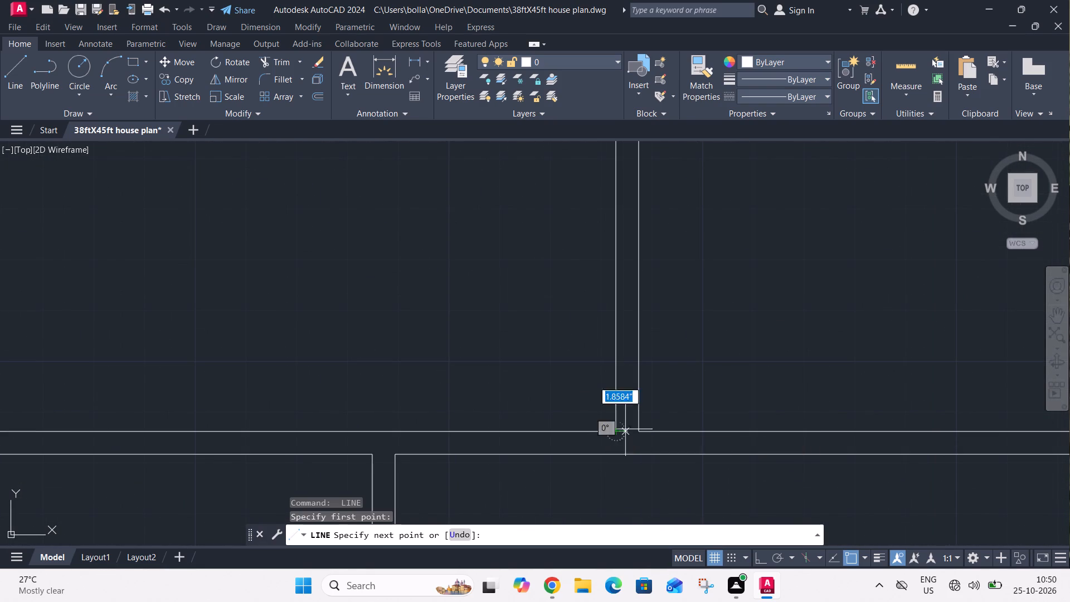
left_click(636, 428)
key("space")
Draw a line across the central hall's bottom wall, continuing the right face of the vertical partition below it.
scroll(666, 387, "down", 2)
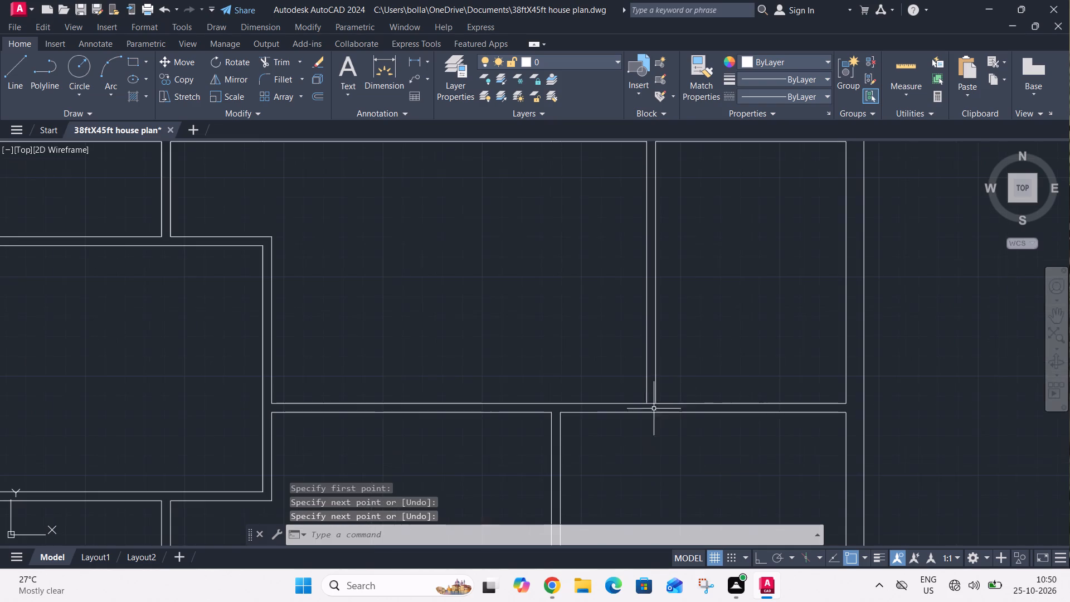
key("space")
left_click(561, 413)
left_click(561, 400)
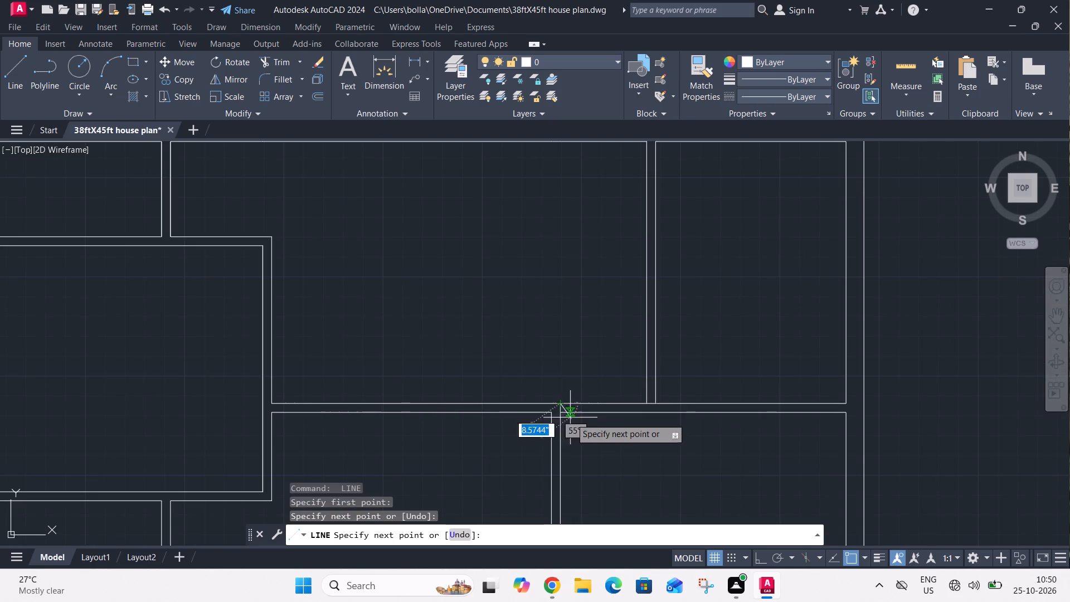
key("space")
Draw a line across the middle-left room's top wall at its upper-right corner, continuing the inner face of its right wall.
scroll(639, 397, "down", 3)
key("space")
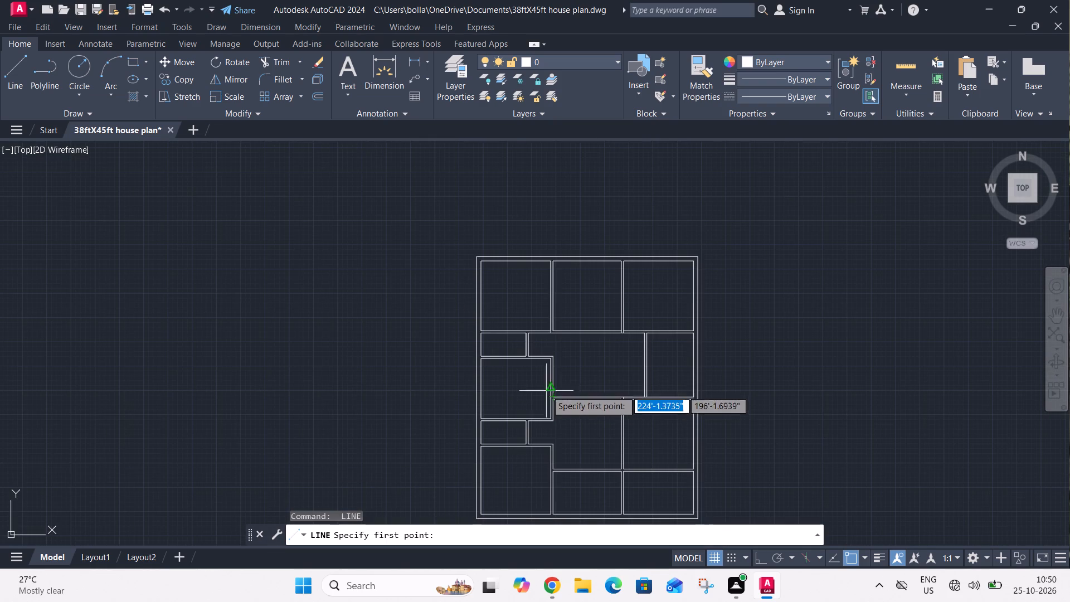
scroll(553, 354, "up", 4)
left_click(526, 388)
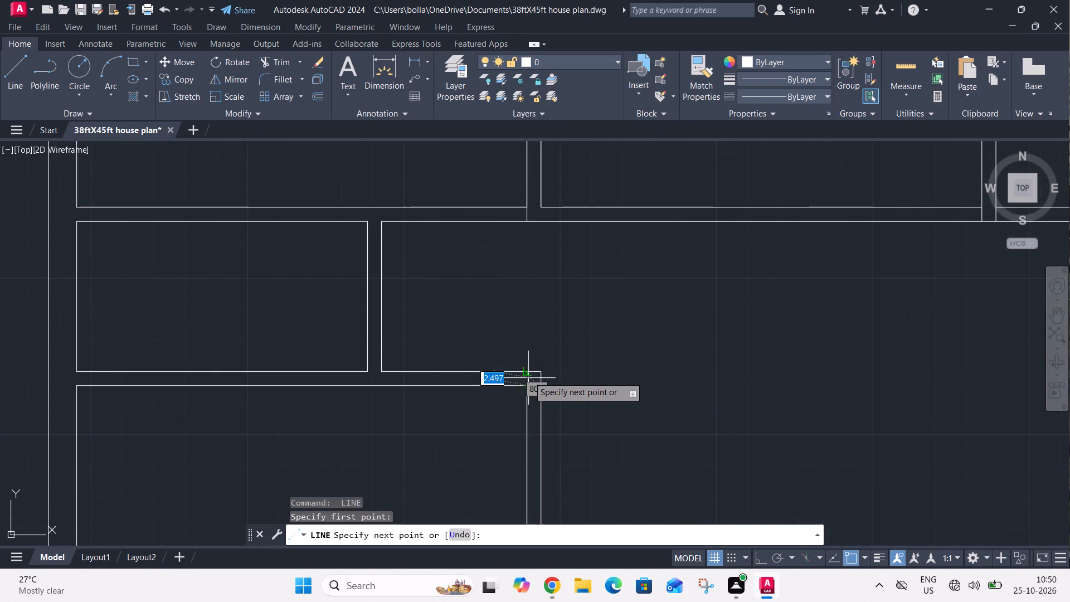
left_click(528, 373)
key("space")
Draw a line across the top end of the short vertical partition directly below the middle-left room.
key("space")
scroll(585, 338, "down", 3)
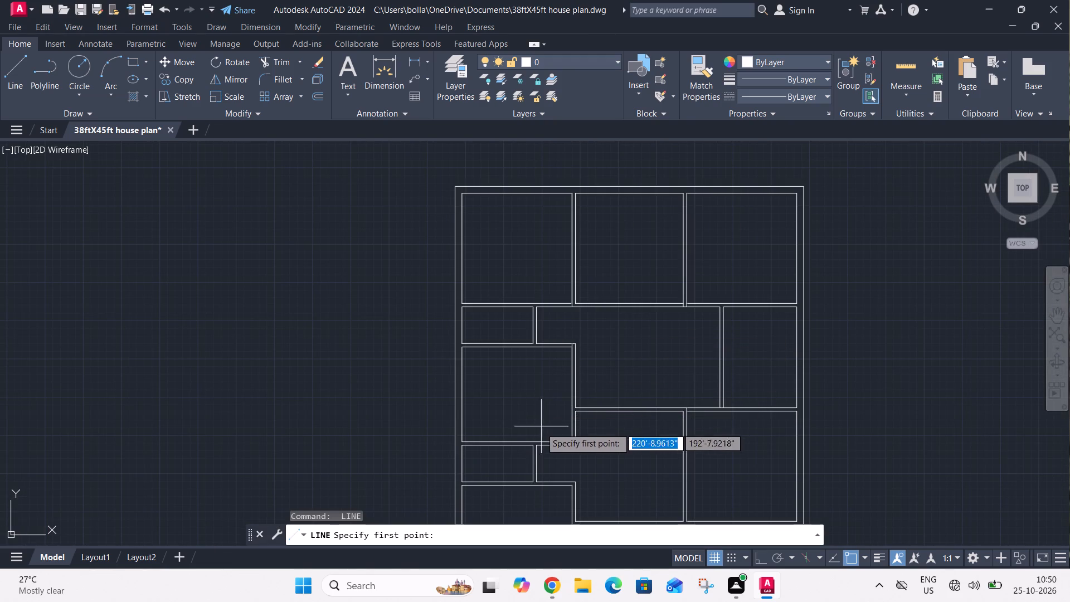
scroll(532, 448, "up", 4)
left_click(538, 436)
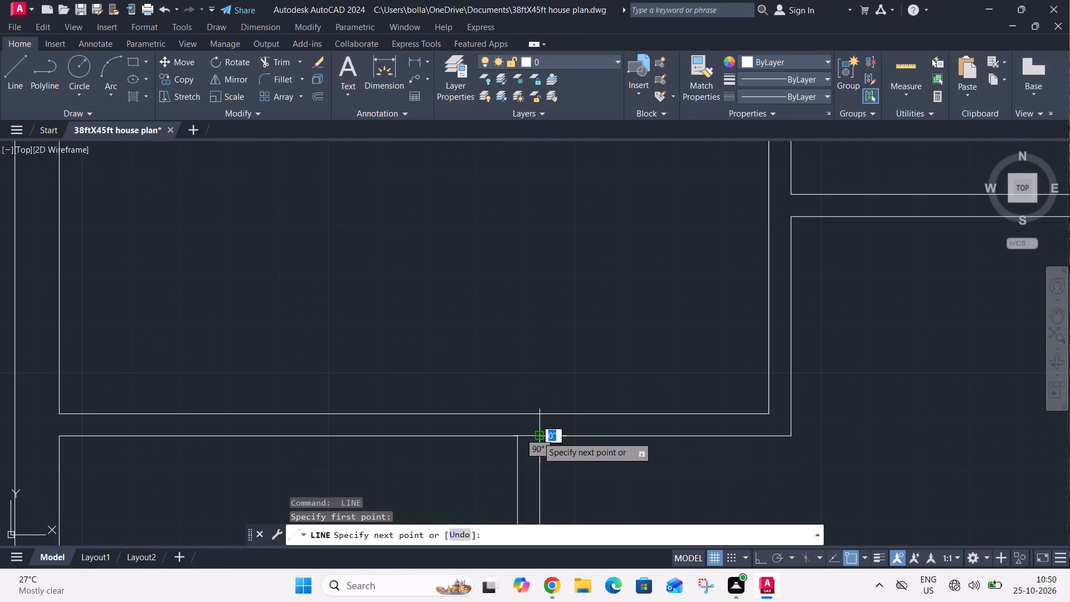
left_click(515, 434)
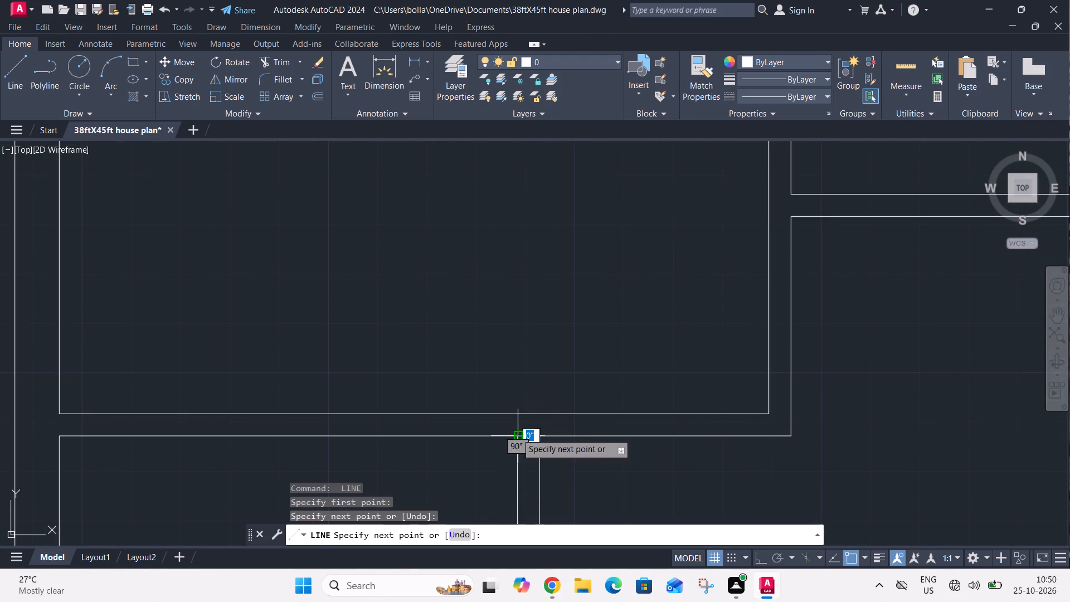
key("space")
Draw a line across the bottom-left room's top wall at its upper-right corner, continuing the inner face of its right wall.
scroll(552, 348, "down", 3)
key("space")
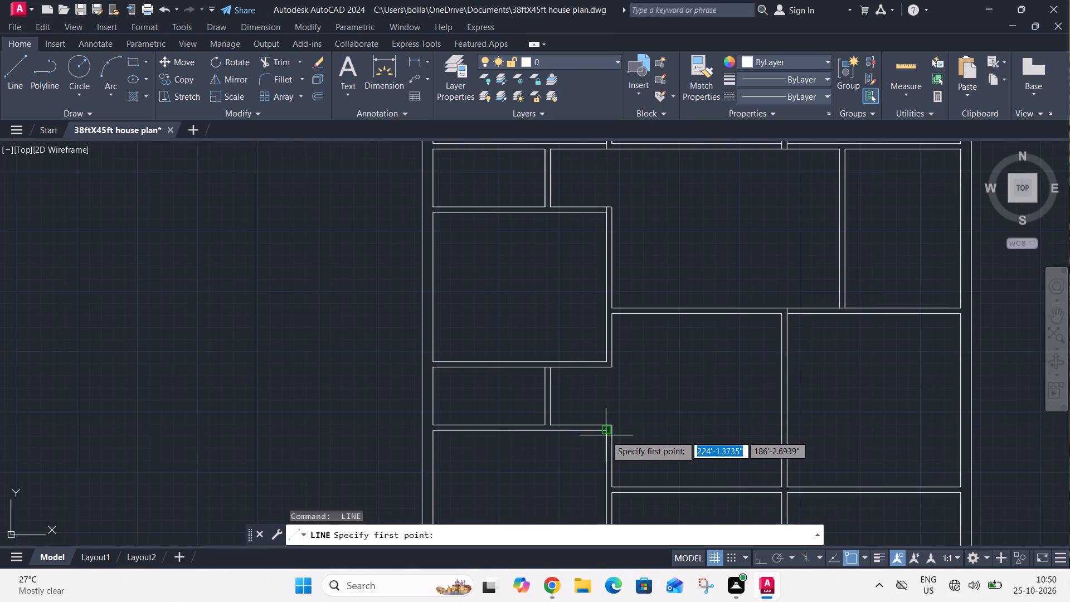
scroll(606, 436, "up", 3)
left_click(601, 411)
left_click(601, 385)
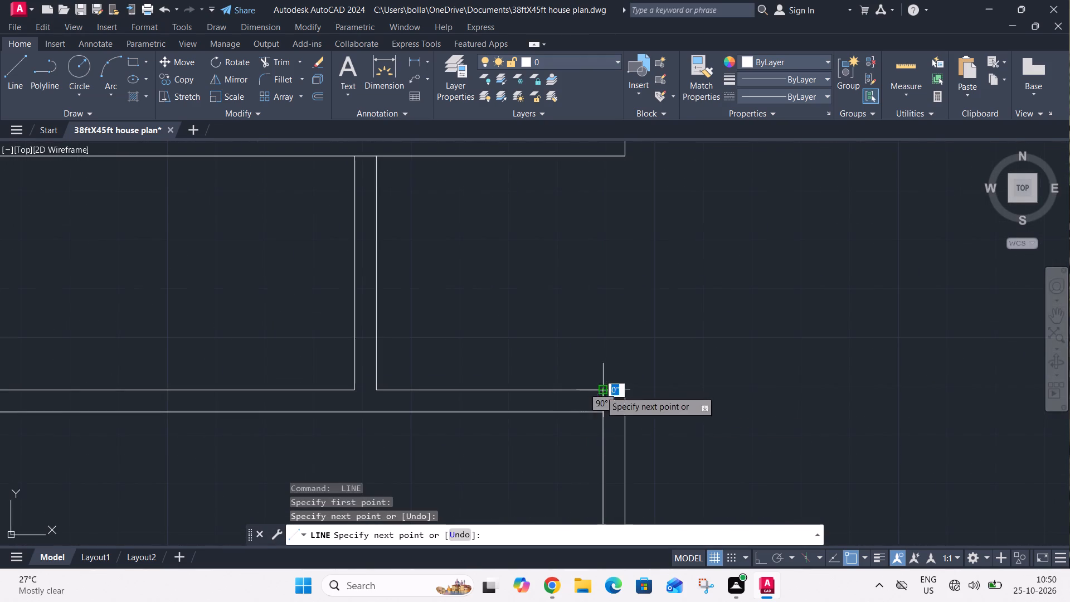
key("space")
Draw a 4.5" line across the bottom end of the bottom-left room's right partition, where it meets the exterior wall.
scroll(622, 402, "down", 1)
key("space")
scroll(682, 410, "down", 1)
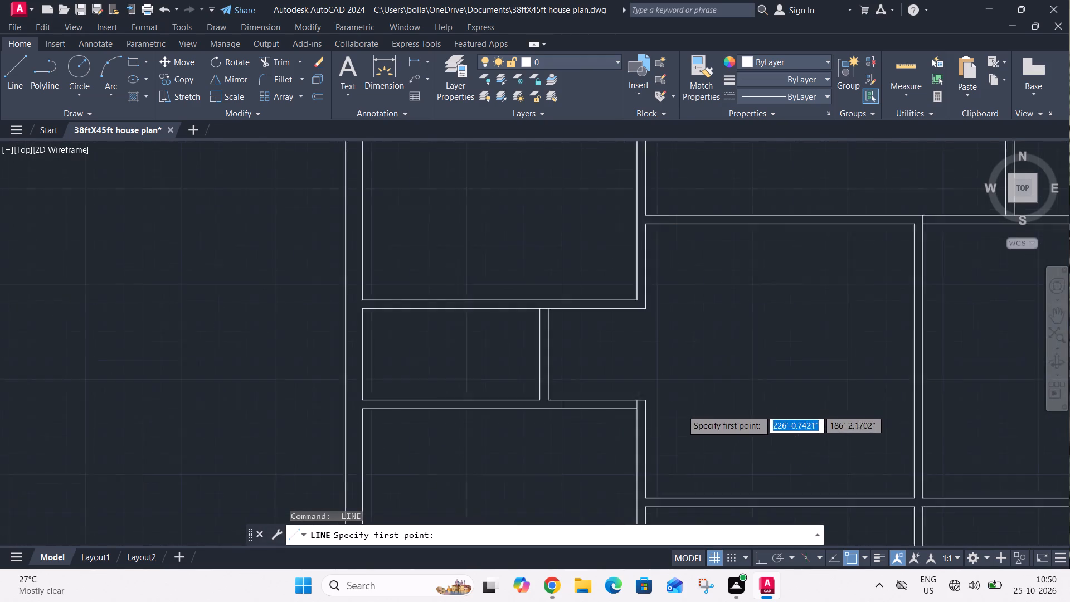
scroll(682, 410, "down", 2)
scroll(748, 455, "up", 4)
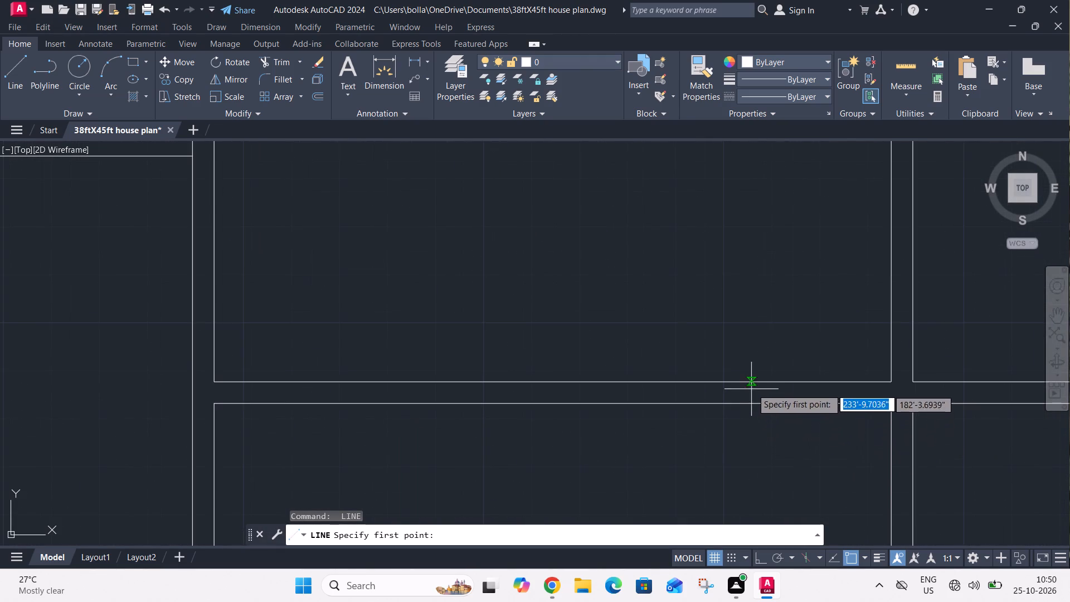
scroll(799, 401, "down", 2)
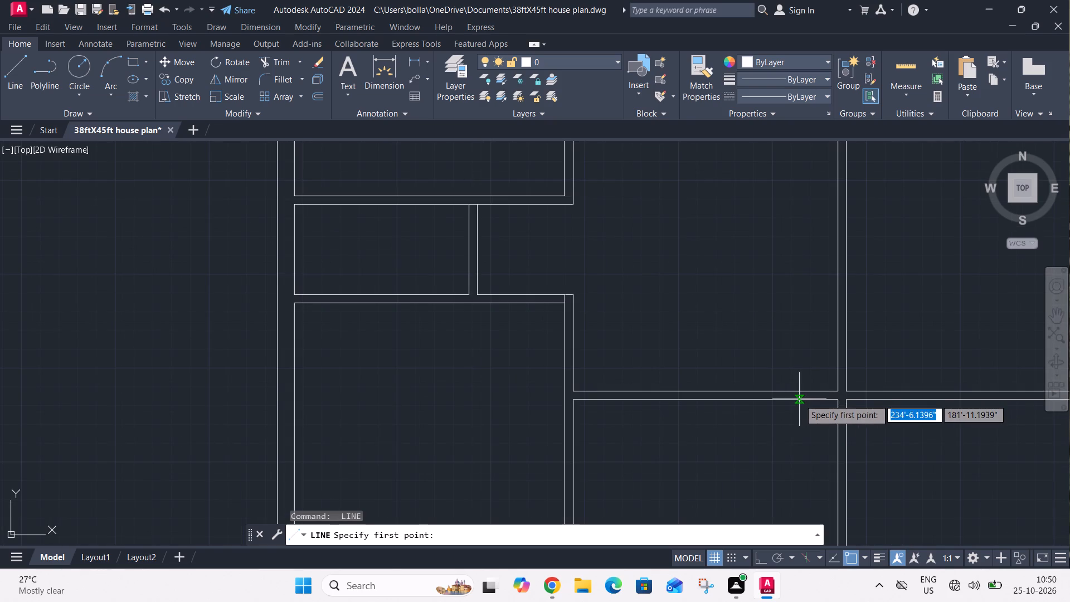
scroll(685, 402, "down", 2)
scroll(645, 463, "up", 4)
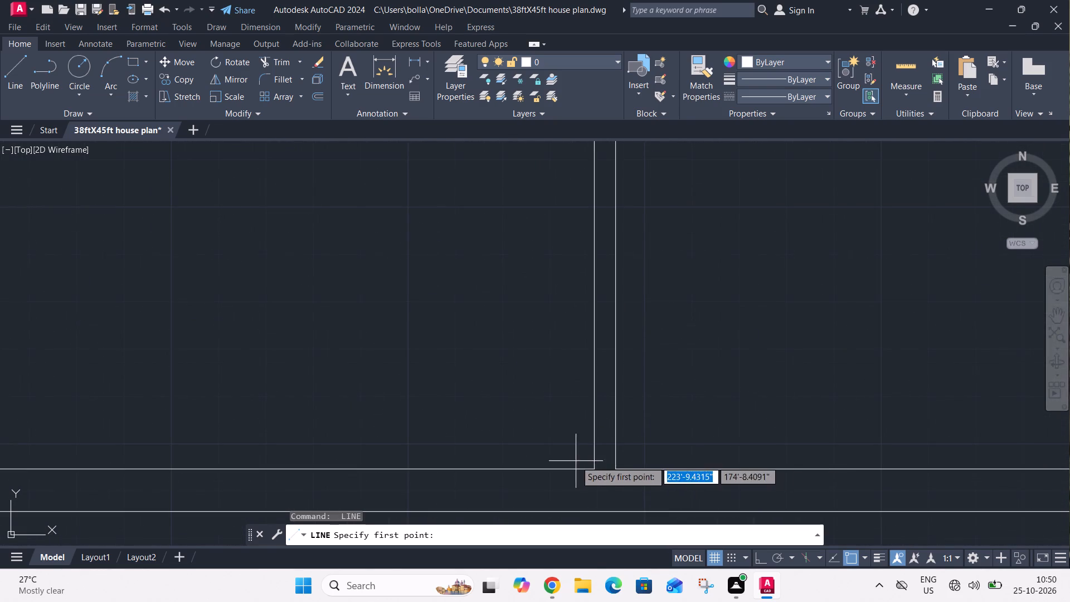
left_click(597, 465)
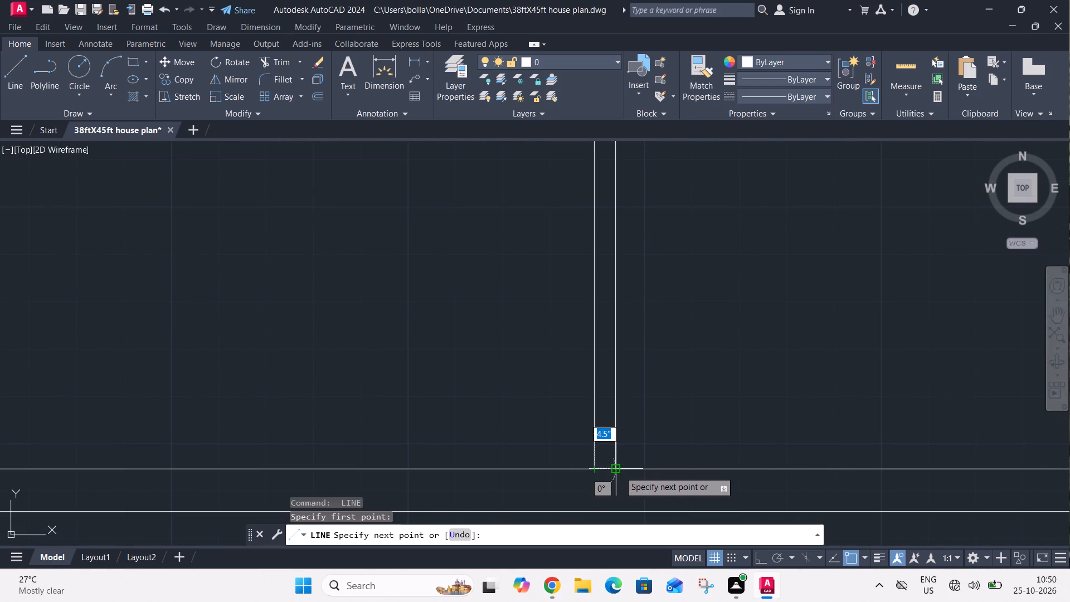
left_click(619, 471)
key("space")
Offset the line across the bottom end of the bottom-left room's right partition upward by 4.5".
scroll(642, 472, "down", 3)
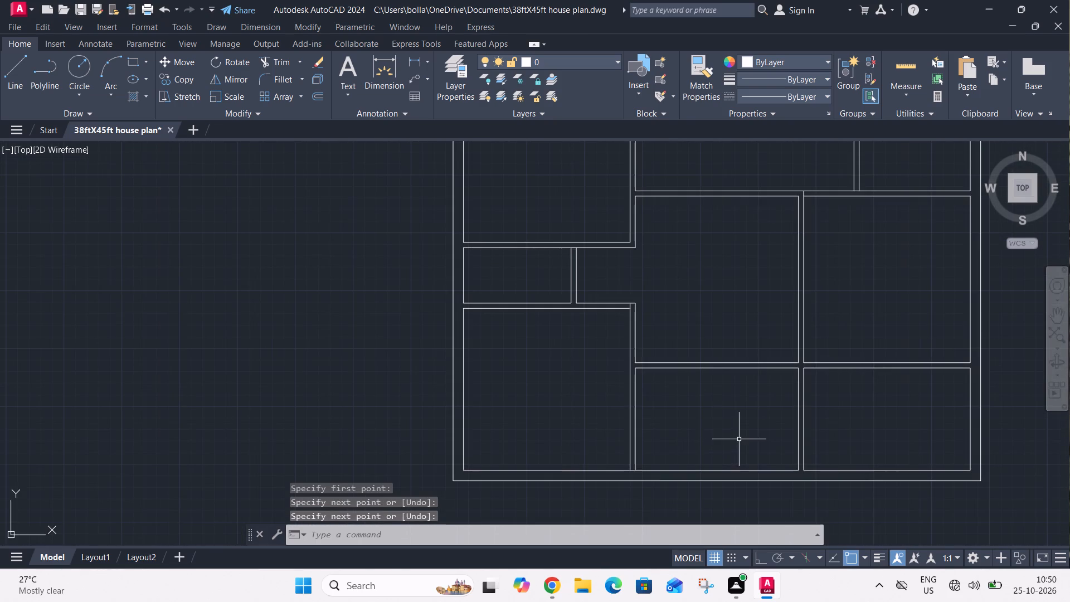
middle_click_drag(739, 439, 594, 505)
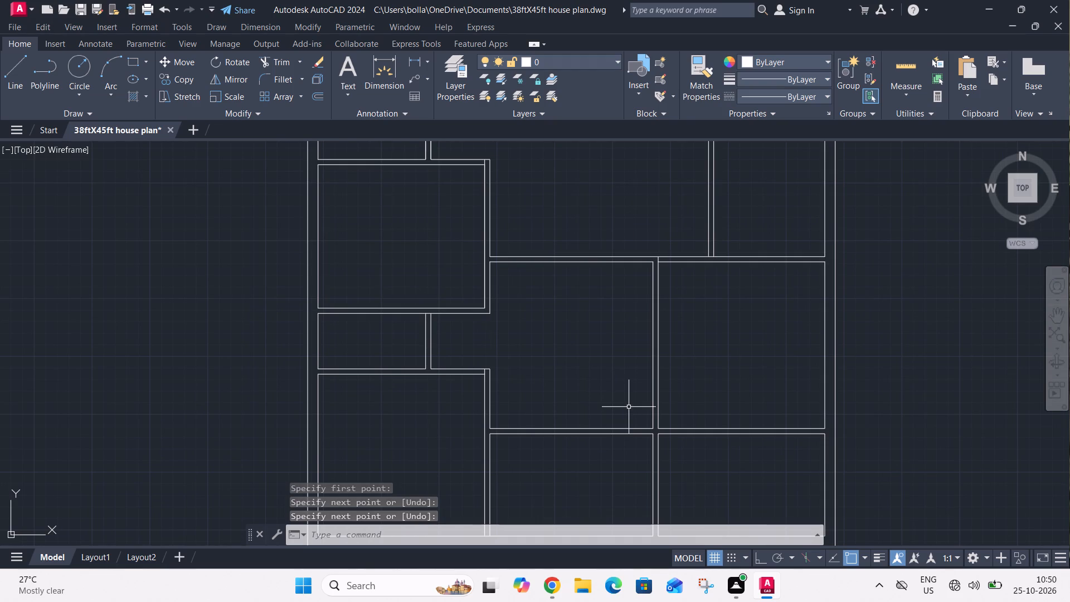
type("o 4.5\"")
key("Return")
scroll(581, 315, "down", 2)
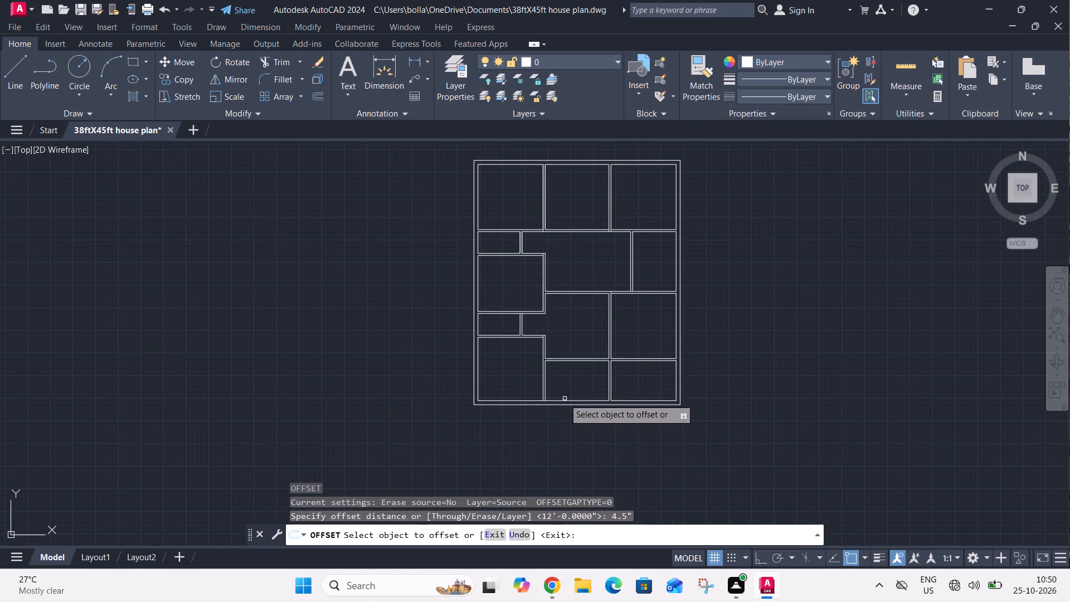
scroll(544, 406, "up", 5)
left_click(525, 361)
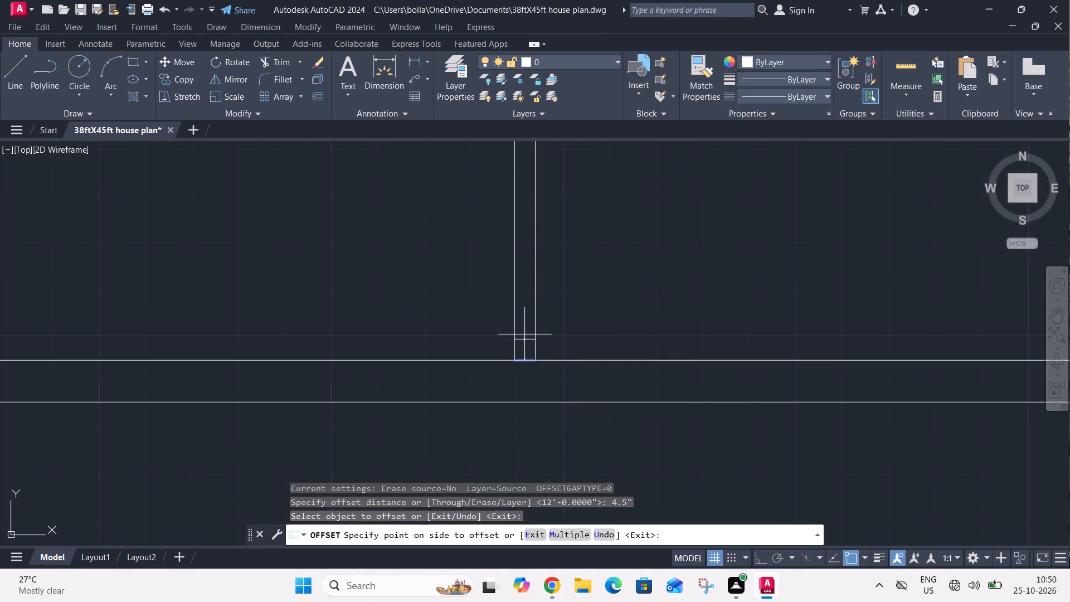
left_click(524, 334)
Offset the line across the bottom-left room's top wall at its upper-right corner to the left by 4.5".
scroll(548, 336, "down", 2)
middle_click_drag(578, 317, 594, 460)
scroll(625, 379, "down", 1)
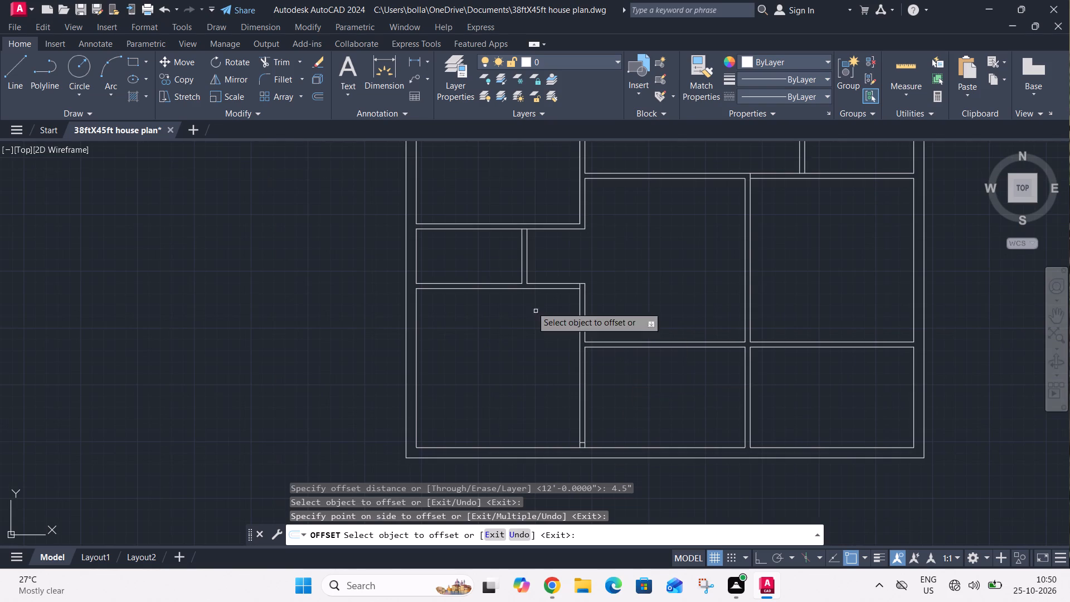
scroll(578, 285, "up", 4)
left_click(576, 292)
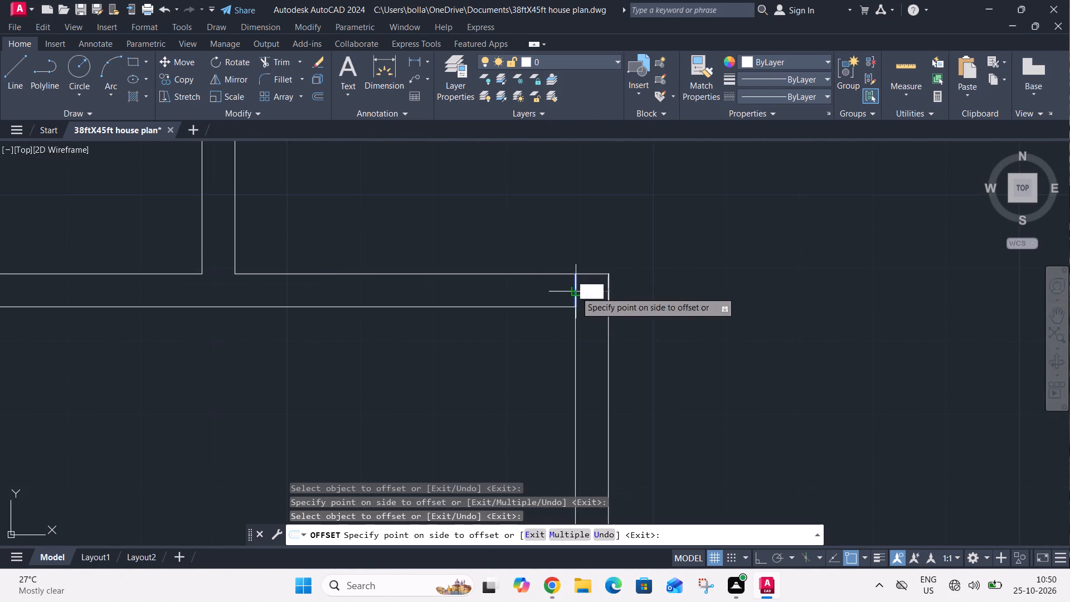
left_click(531, 296)
Offset the line across the central hall's bottom wall, above the lower vertical partition, to the right by 4.5".
scroll(555, 303, "down", 3)
middle_click_drag(498, 314, 524, 464)
scroll(533, 425, "down", 1)
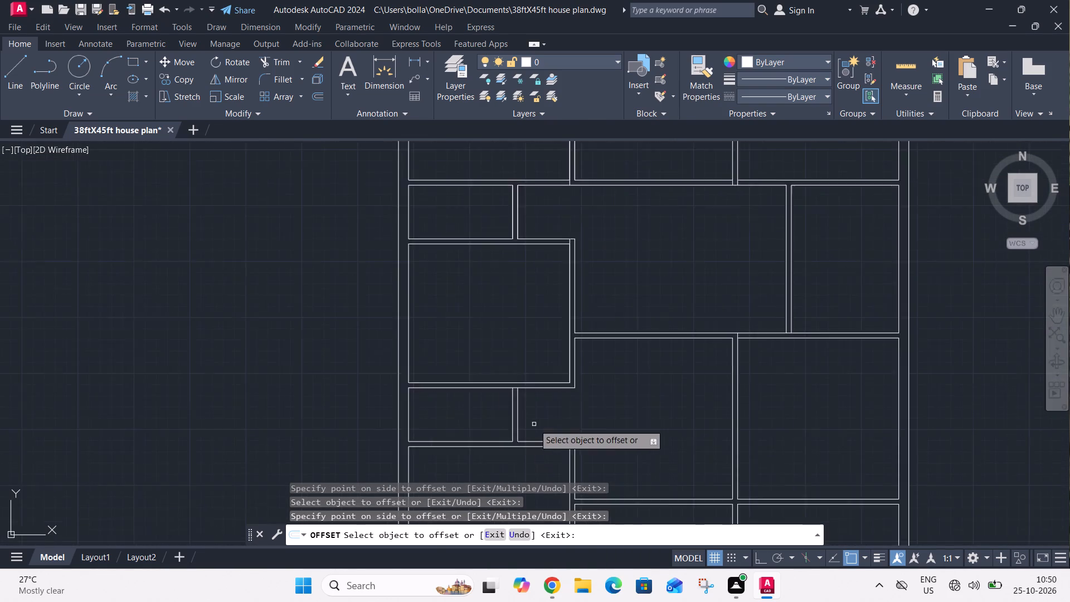
scroll(534, 424, "down", 1)
scroll(662, 367, "up", 4)
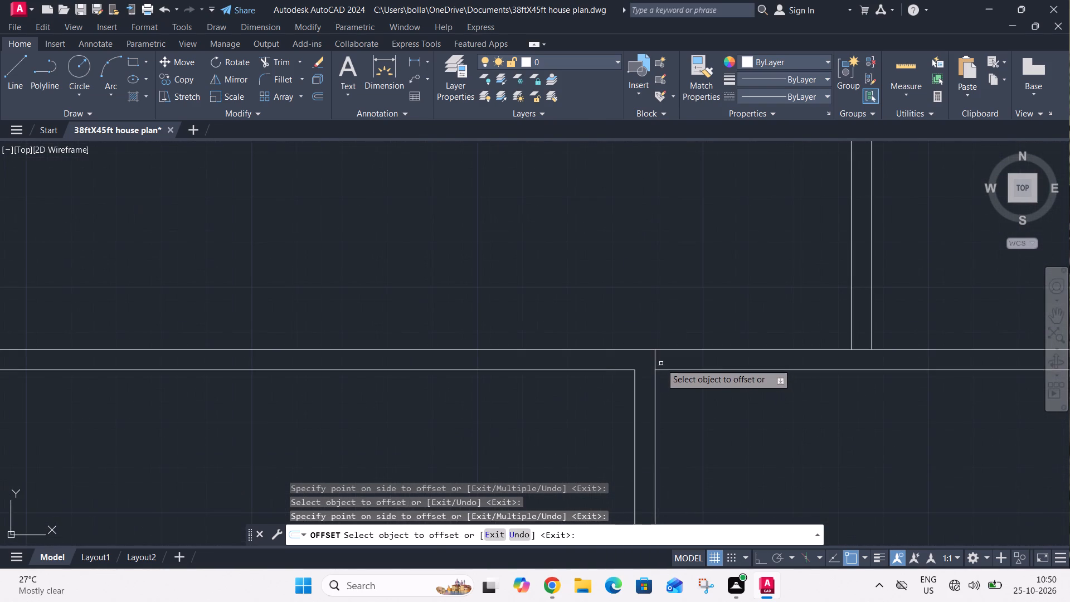
left_click(661, 359)
left_click(684, 359)
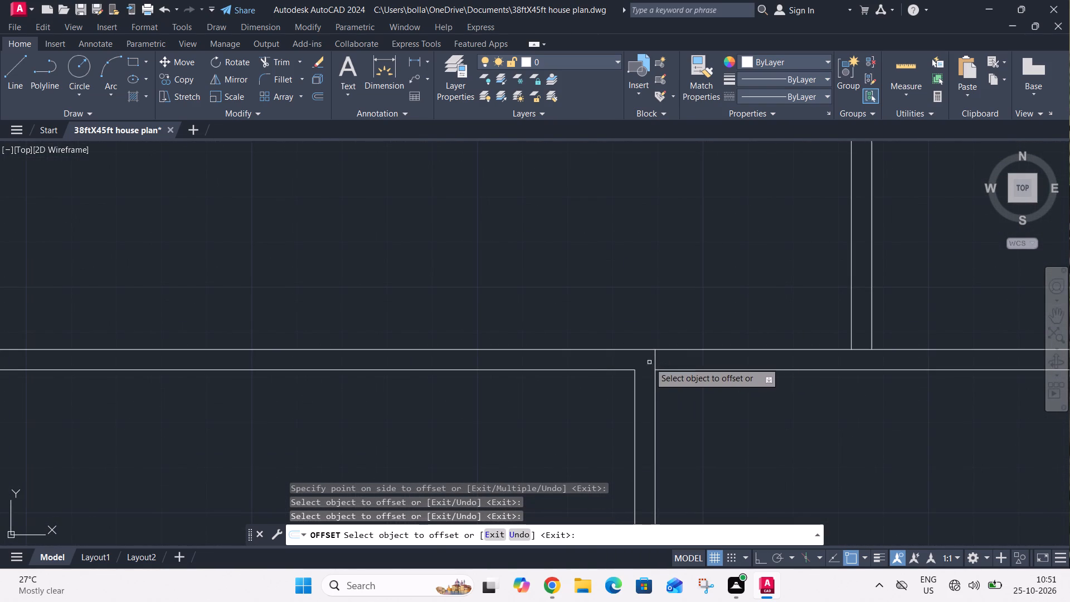
left_click(655, 357)
left_click(670, 359)
Offset the line across the bottom end of the central hall's right partition upward by 4.5".
scroll(675, 385, "down", 1)
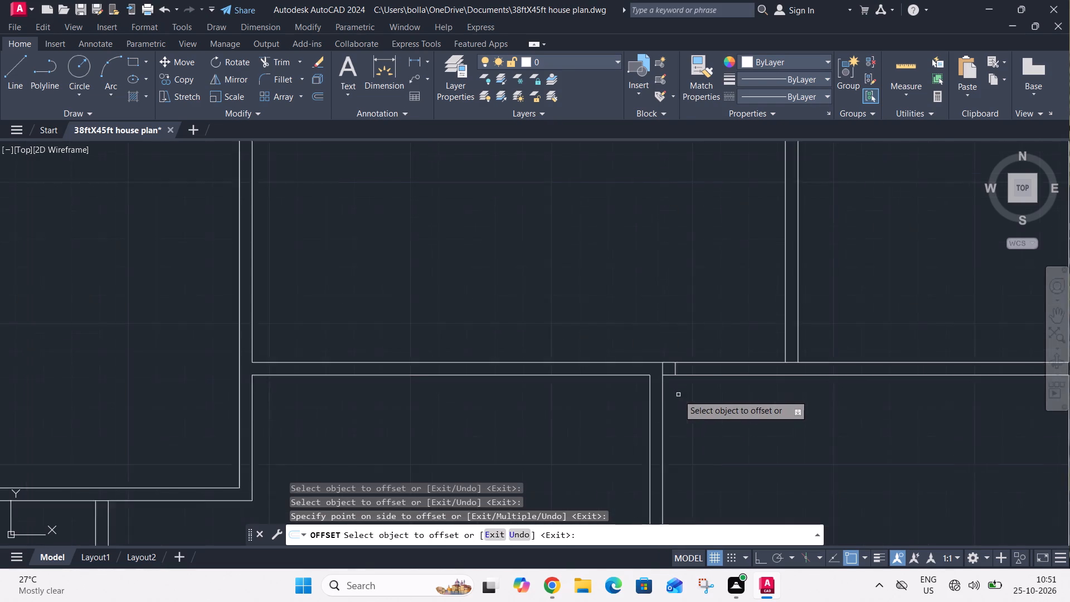
scroll(678, 395, "down", 1)
scroll(748, 367, "up", 3)
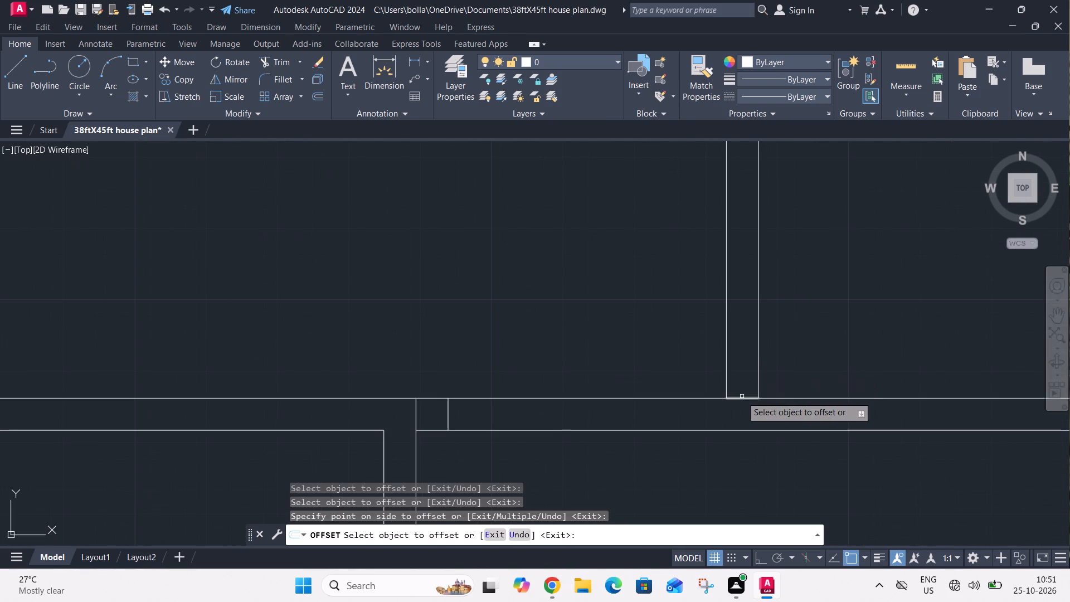
left_click(742, 396)
left_click(737, 382)
Offset the two lines across the top rooms' bottom wall at the second vertical partition outward by 4.5", one to each side.
scroll(739, 376, "down", 3)
scroll(668, 279, "down", 1)
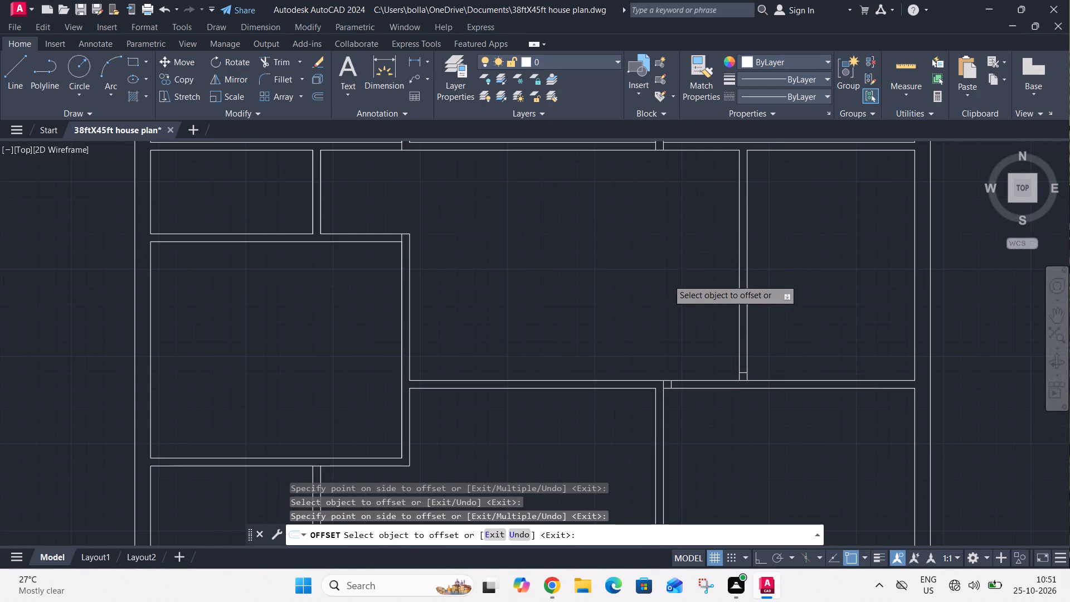
scroll(671, 285, "down", 1)
scroll(664, 230, "up", 5)
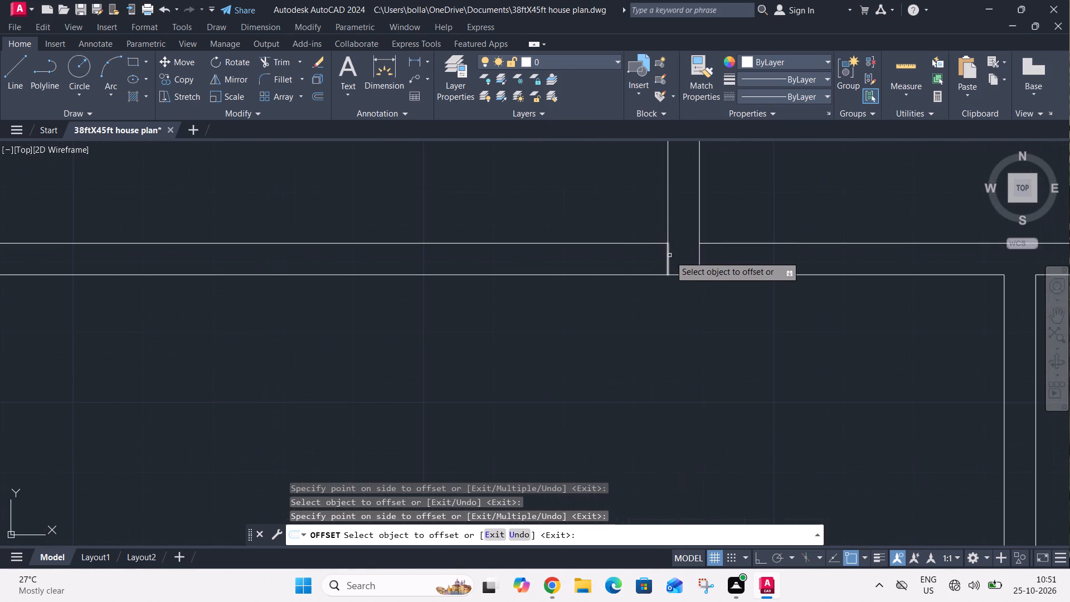
left_click(666, 260)
left_click(639, 269)
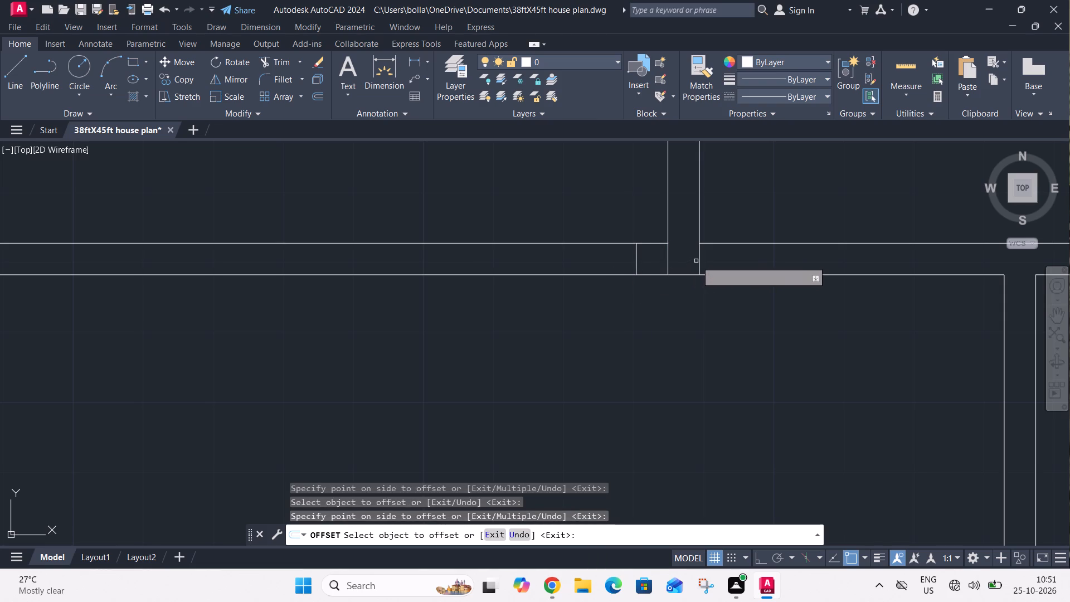
left_click(701, 259)
left_click(740, 260)
scroll(742, 276, "down", 4)
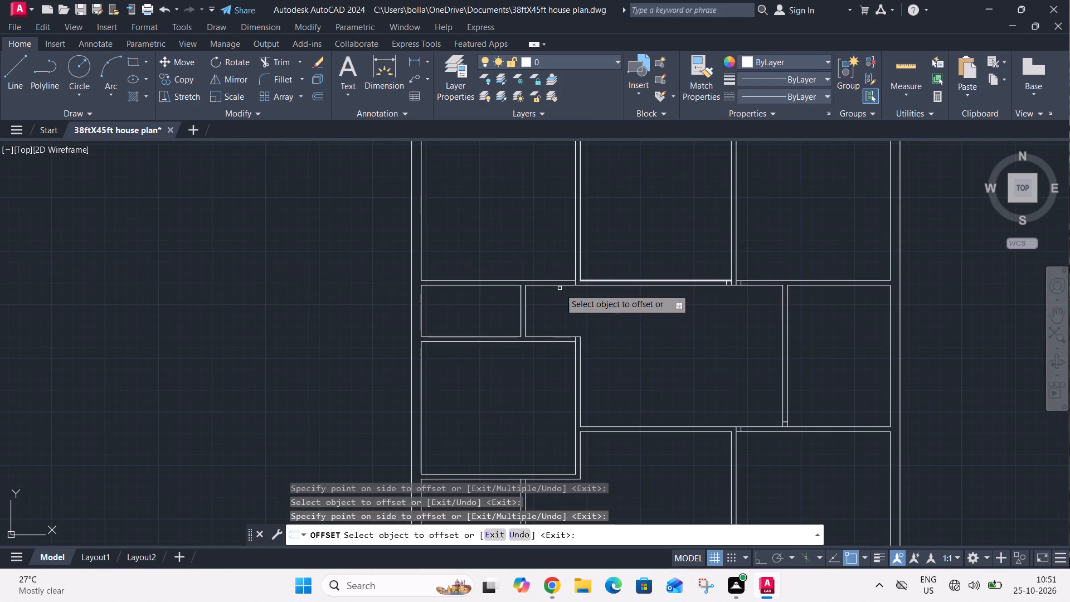
Offset the line across the top rooms' bottom wall at the first vertical partition to the left by 4.5".
scroll(574, 278, "up", 4)
left_click(571, 306)
left_click(540, 306)
scroll(591, 251, "down", 3)
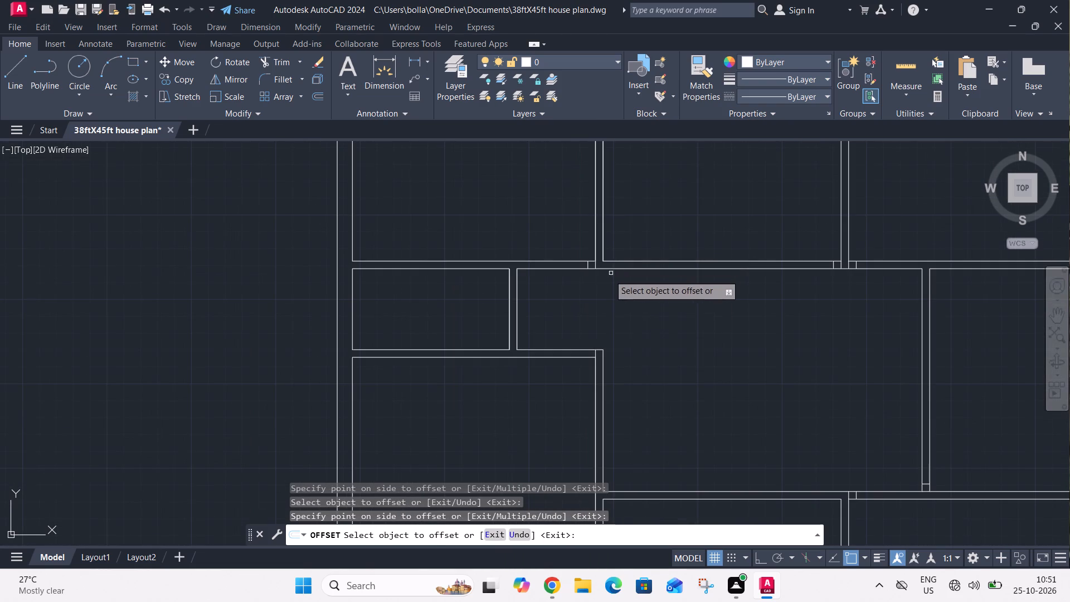
Offset the line across the middle-left room's top wall at its upper-right corner to the left by 4.5".
scroll(596, 353, "up", 3)
left_click(586, 356)
left_click(531, 355)
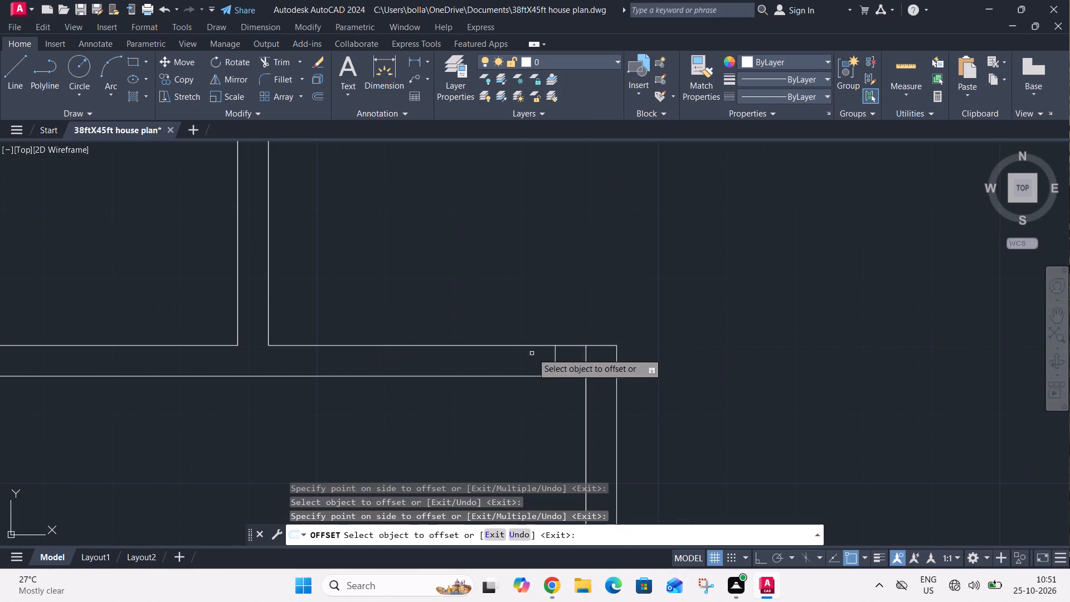
scroll(570, 323, "down", 3)
scroll(533, 287, "down", 2)
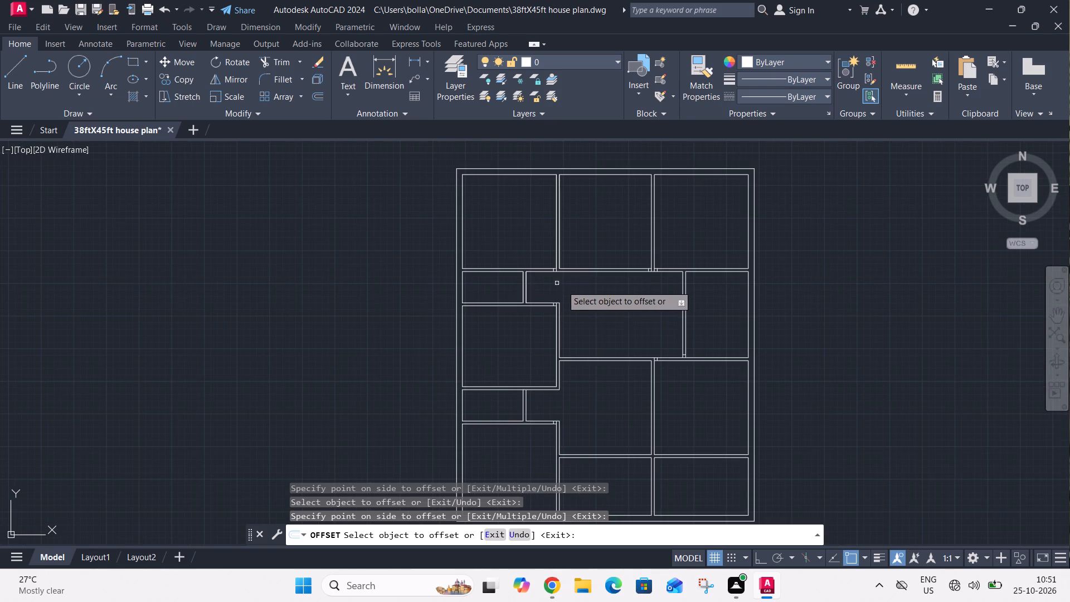
Offset the line across the top end of the lower small left room's right partition downward by 4.5".
scroll(523, 396, "up", 4)
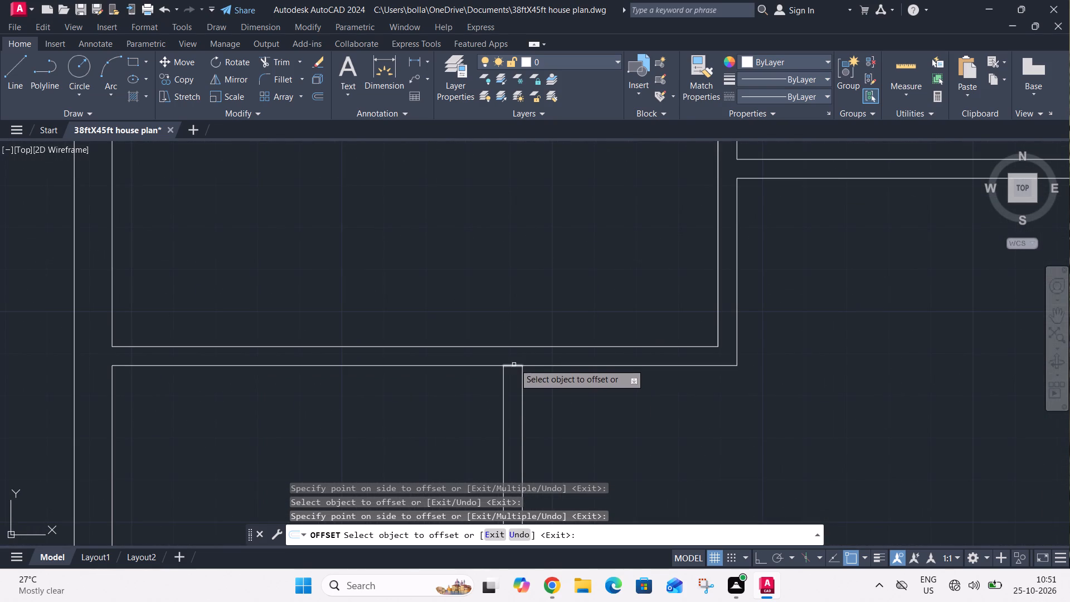
left_click(514, 365)
left_click(516, 387)
scroll(551, 316, "down", 4)
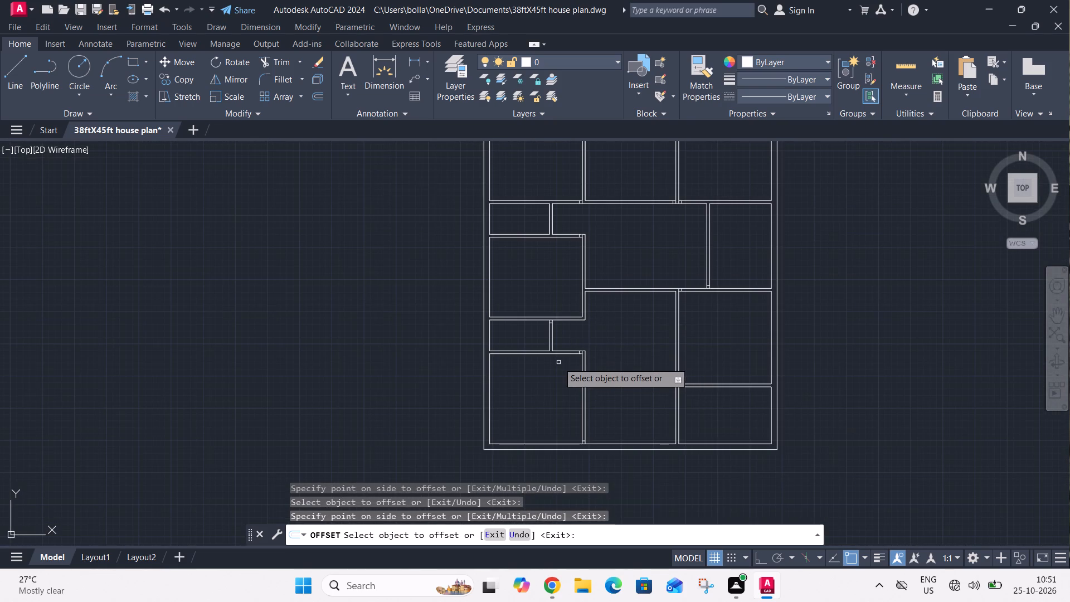
scroll(552, 362, "up", 3)
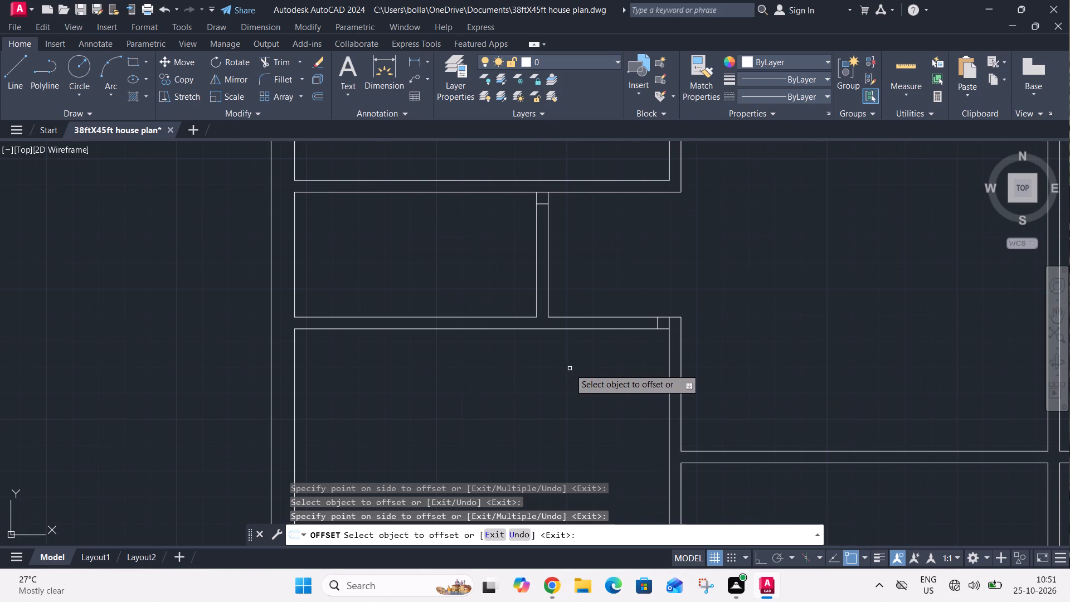
key("Escape")
Draw a line across the bottom end of the upper small left room's right partition.
type("l")
key("space")
scroll(591, 399, "down", 3)
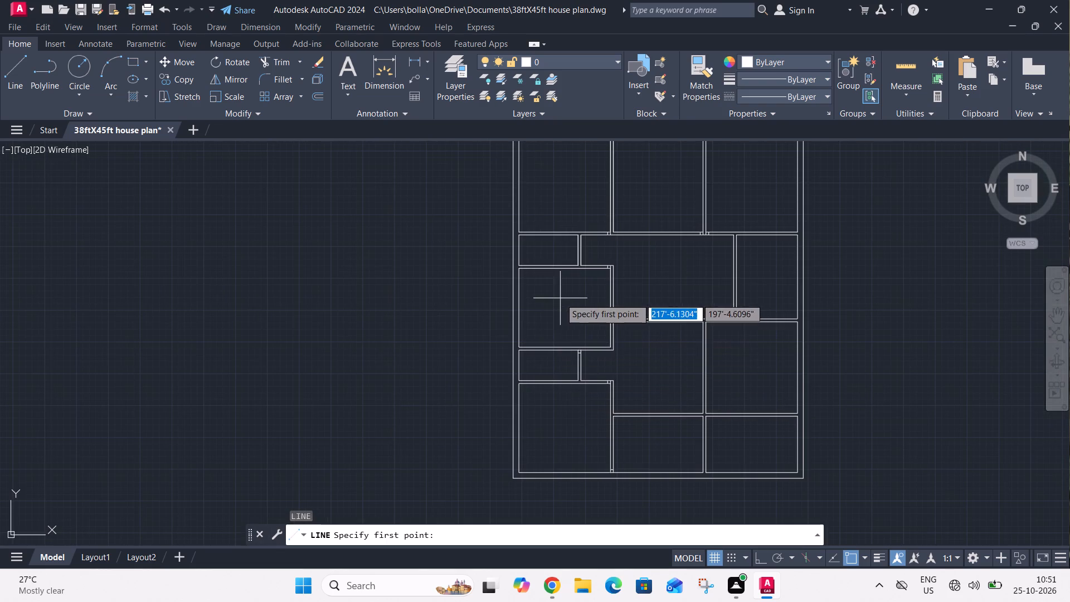
middle_click_drag(560, 299, 536, 410)
scroll(561, 390, "up", 4)
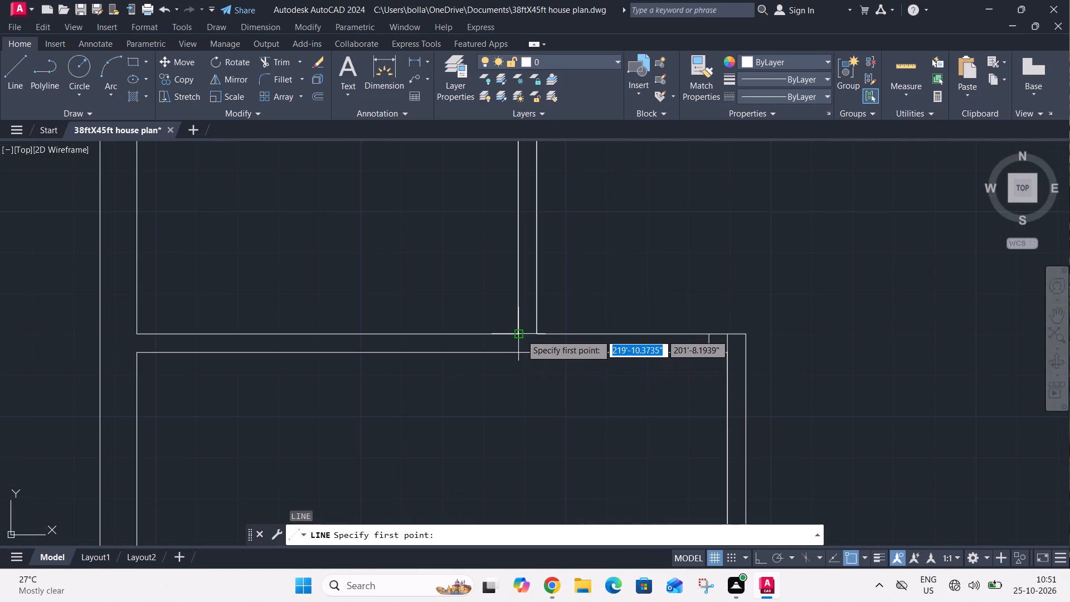
left_click(519, 332)
left_click(542, 334)
key("Escape")
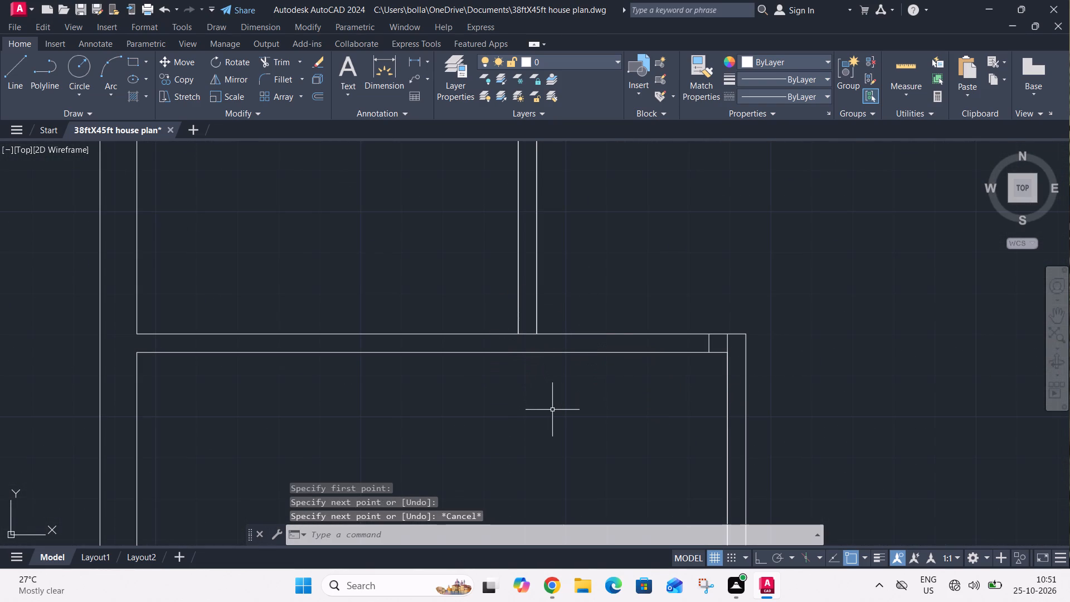
Offset the line across the bottom of the upper small left room's right partition upward by 4.5".
type("o")
key("space")
key("space")
left_click(529, 334)
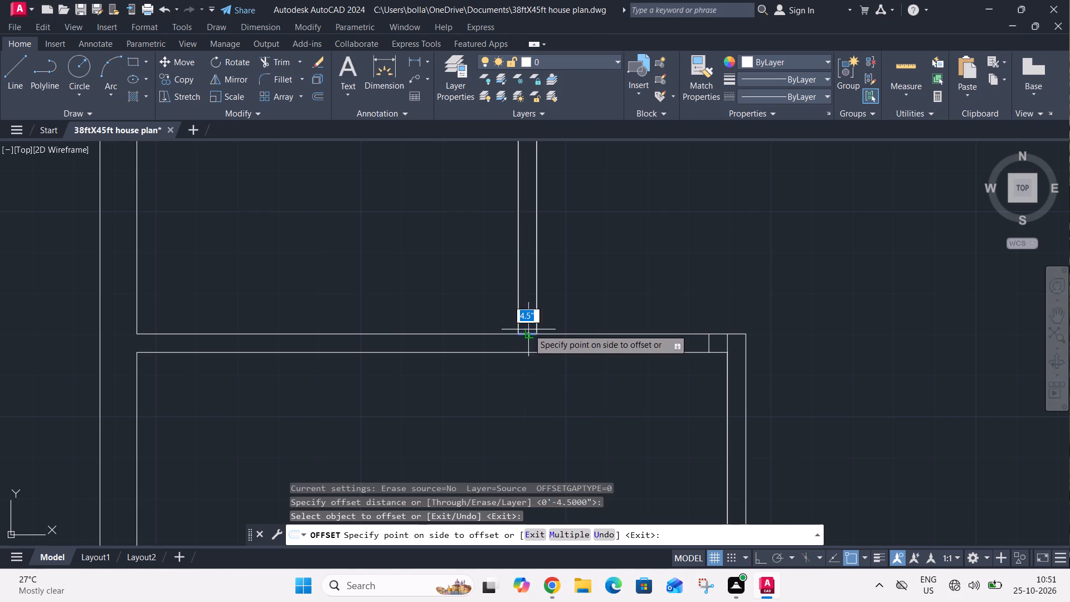
left_click(528, 307)
key("Escape")
Offset the 4.5" jamb line beside the first vertical partition in the top rooms' bottom wall to the left by 2'6".
scroll(535, 385, "down", 3)
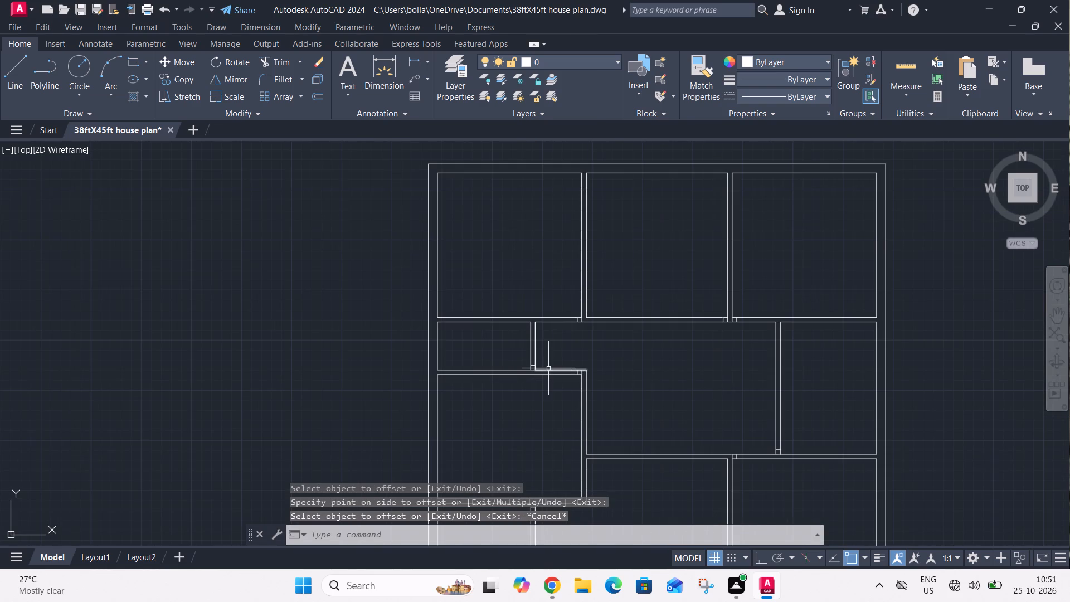
type("o")
key("space")
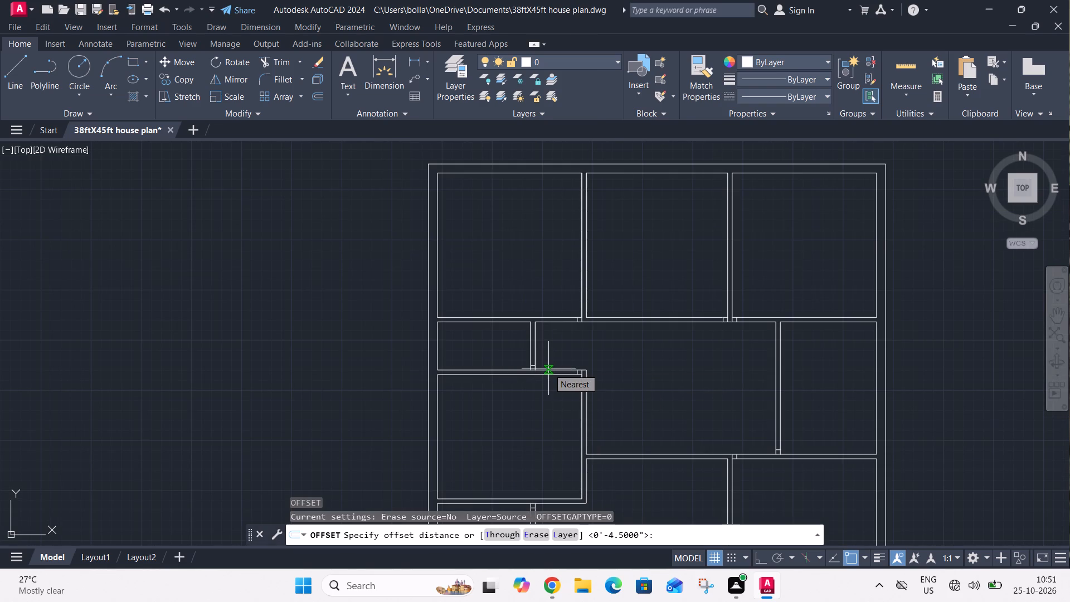
type("2'6\"")
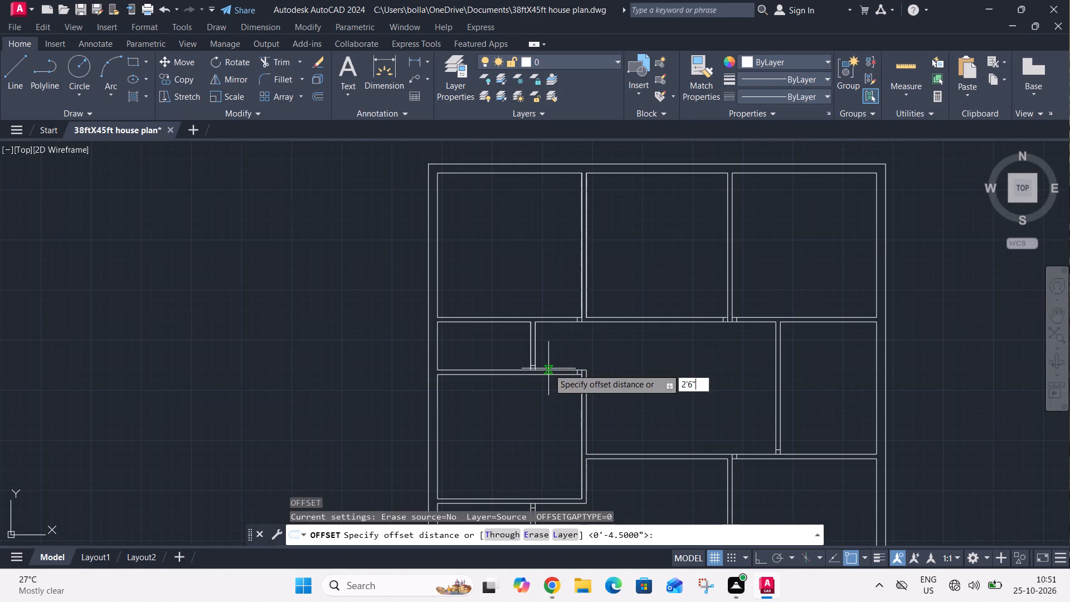
key("Return")
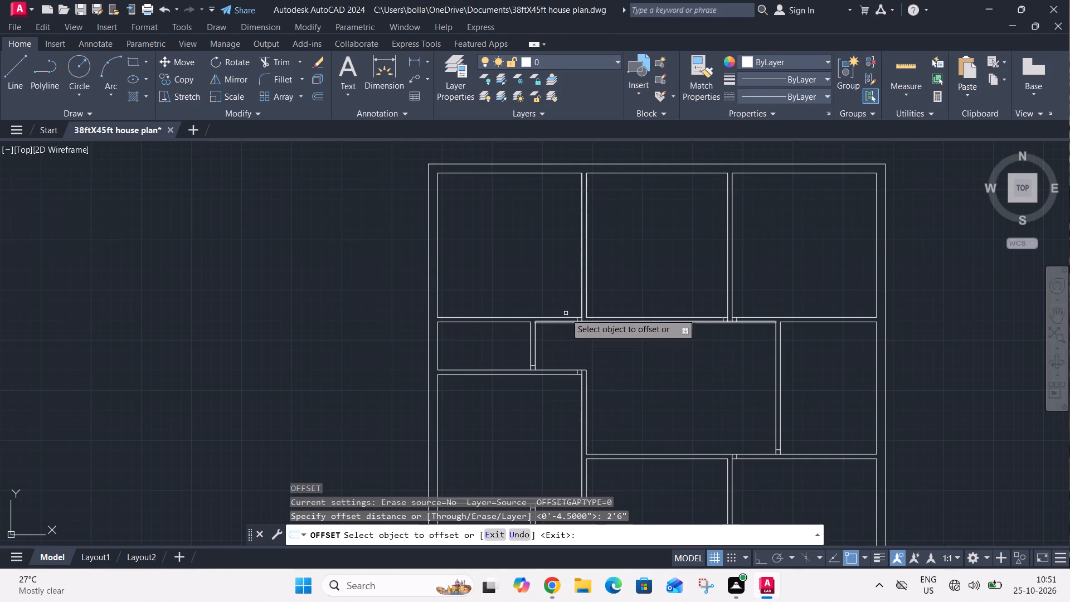
scroll(566, 313, "up", 4)
left_click(633, 346)
left_click_drag(520, 342, 531, 342)
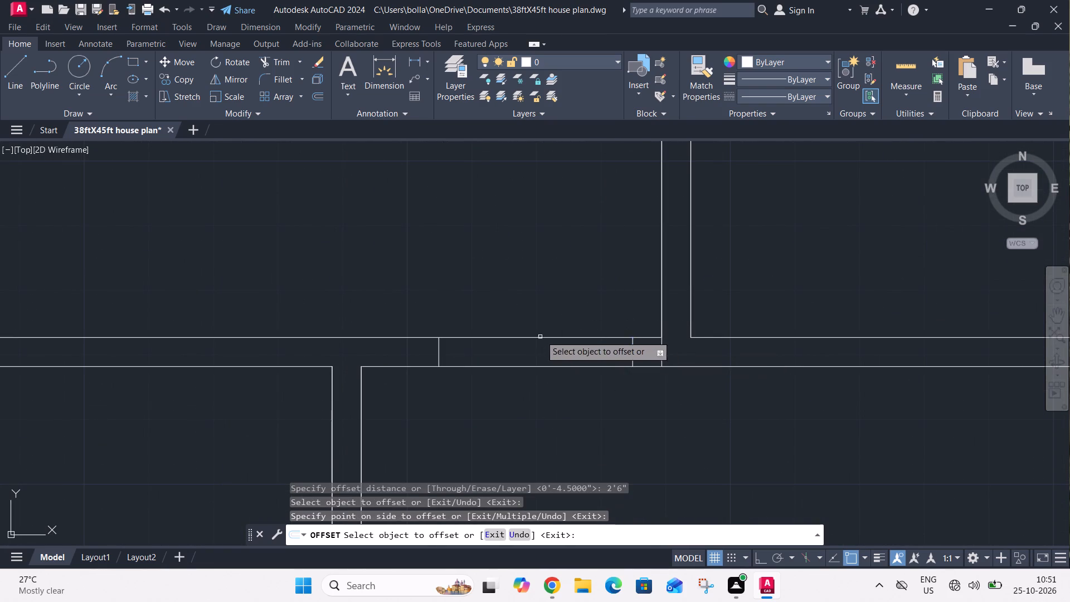
Offset the 4.5" jamb line in the upper small left room's right partition upward by 2'6".
scroll(569, 306, "down", 3)
scroll(517, 386, "up", 3)
left_click(509, 397)
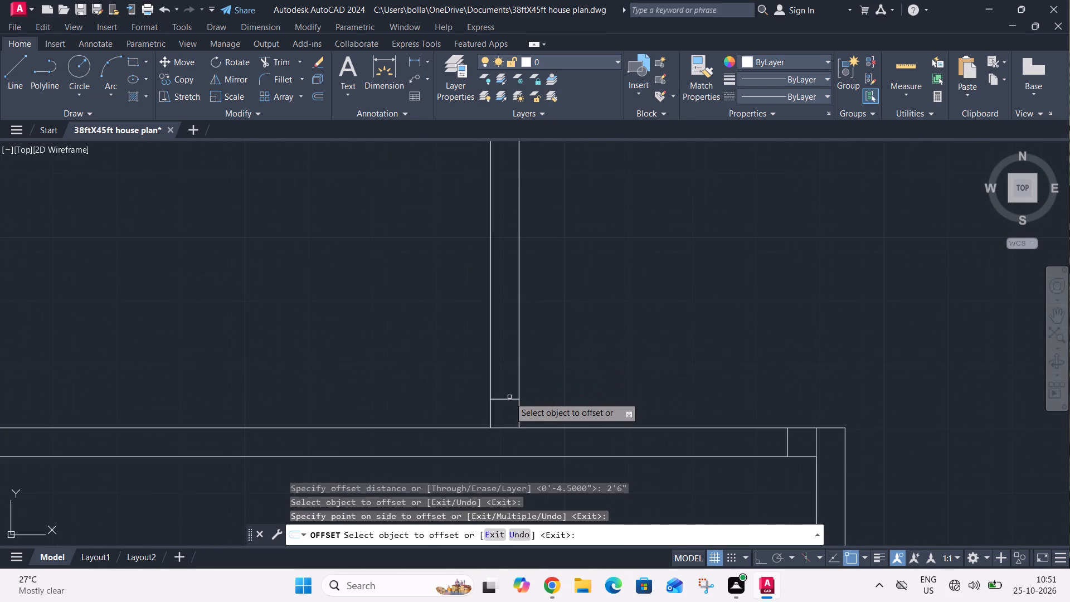
left_click(505, 400)
left_click(507, 365)
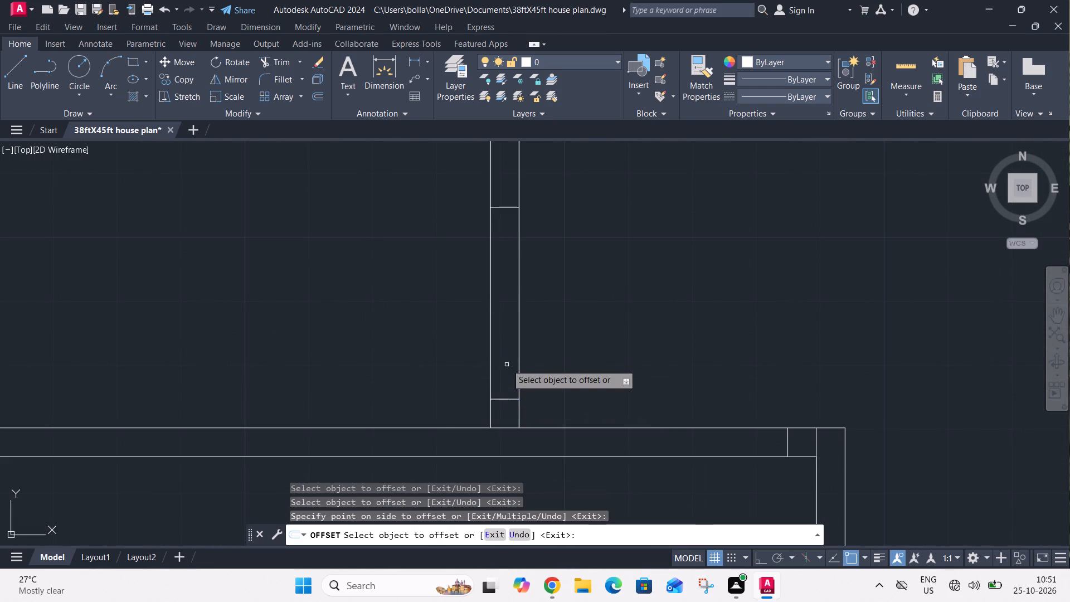
Offset the 4.5" jamb line in the lower small left room's right partition downward by 2'6".
scroll(517, 349, "down", 3)
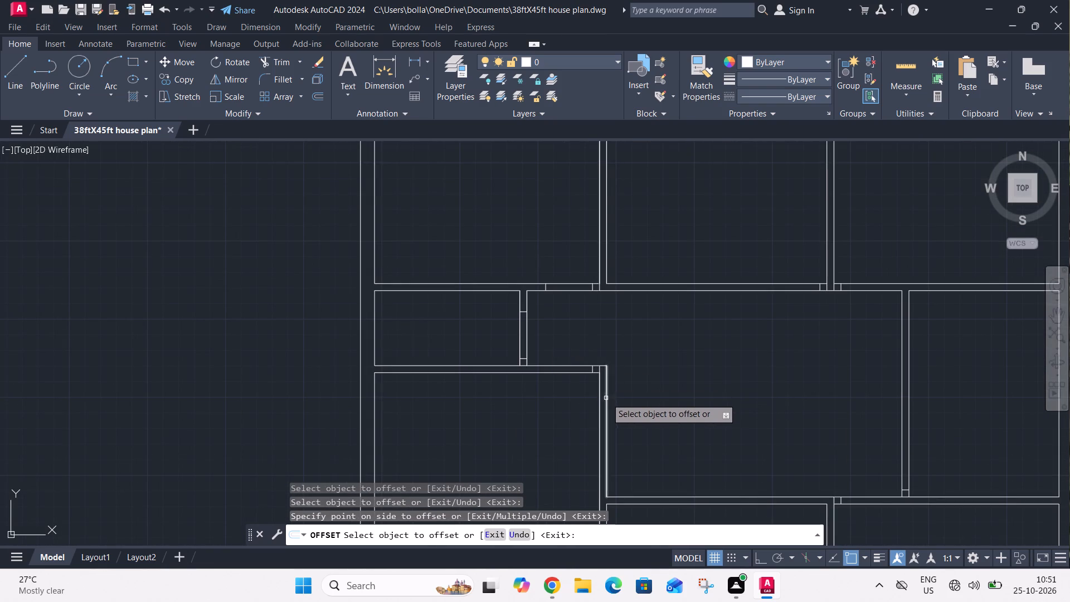
middle_click_drag(653, 392, 635, 308)
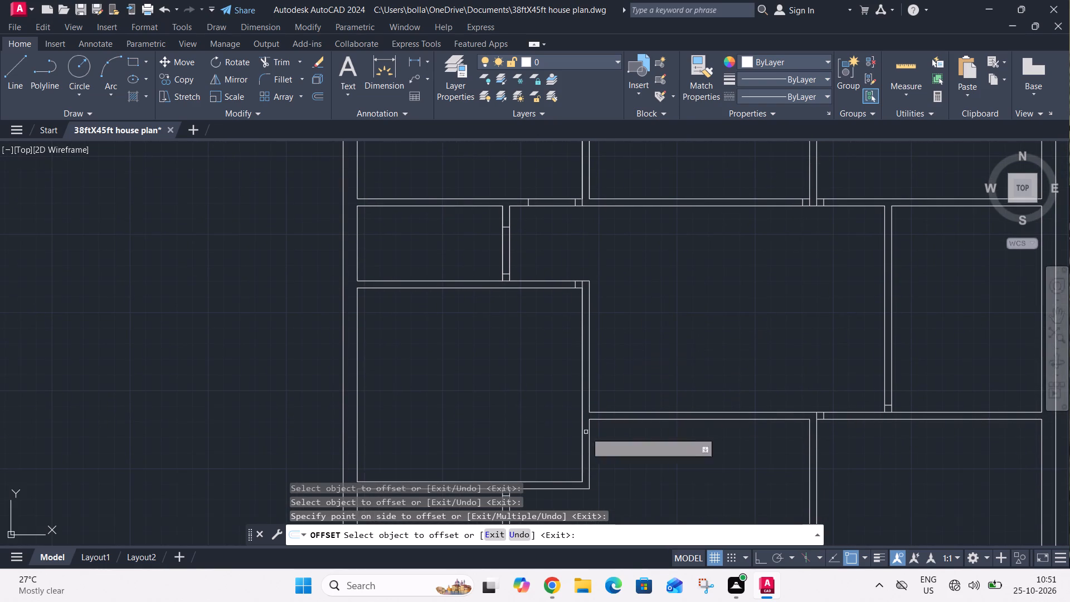
middle_click_drag(570, 453, 610, 284)
scroll(547, 326, "up", 3)
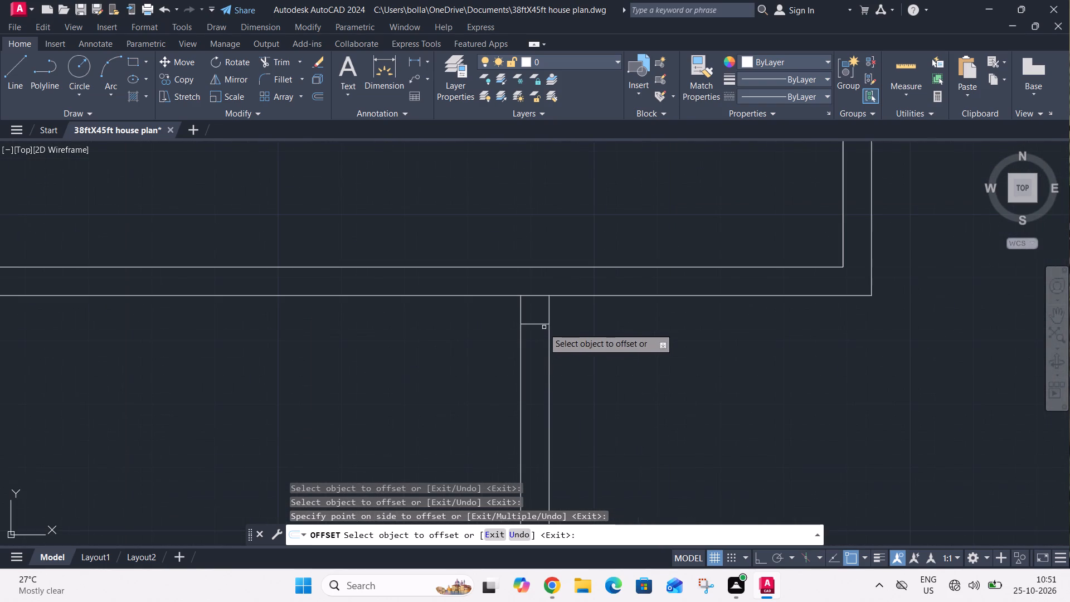
left_click(542, 323)
left_click(537, 357)
scroll(553, 305, "down", 4)
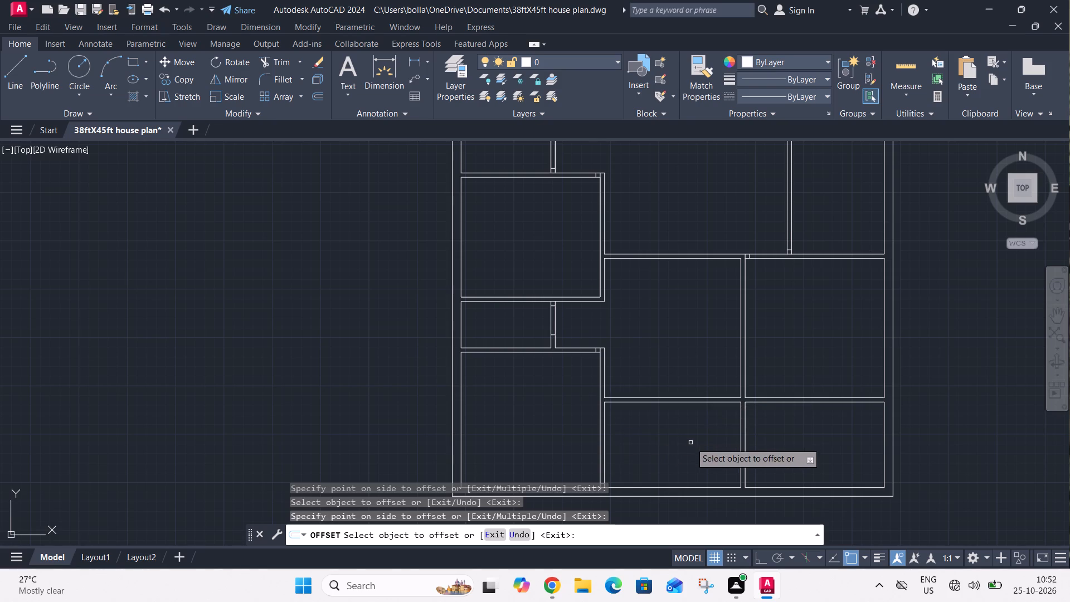
middle_click_drag(690, 443, 514, 461)
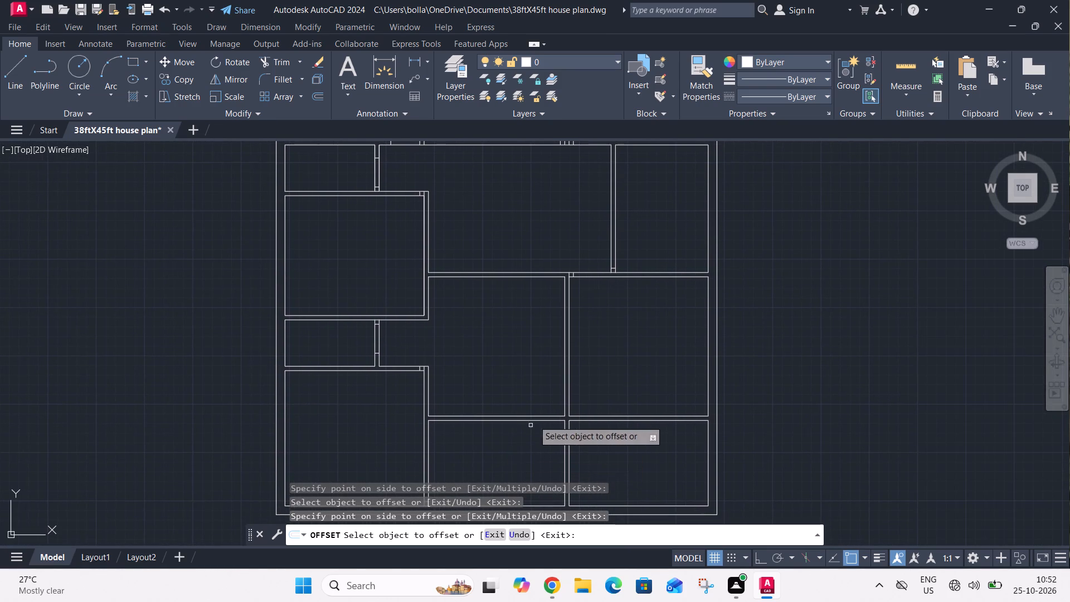
middle_click_drag(580, 348, 597, 463)
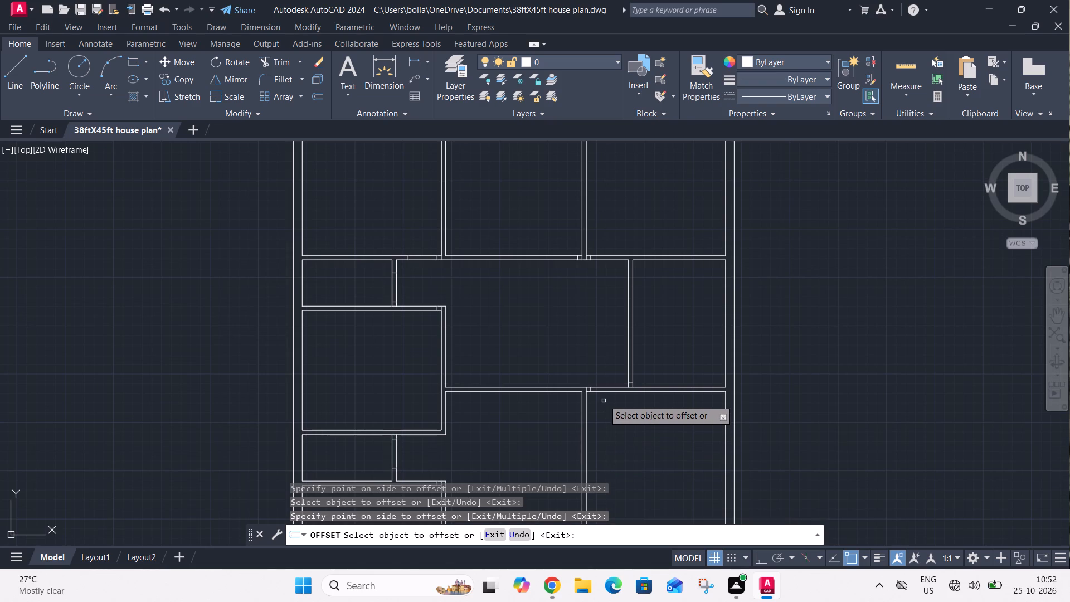
key("Escape")
Offset the two jamb lines beside the second vertical partition in the top rooms' bottom wall outward by 3', one to each side.
type("o")
key("space")
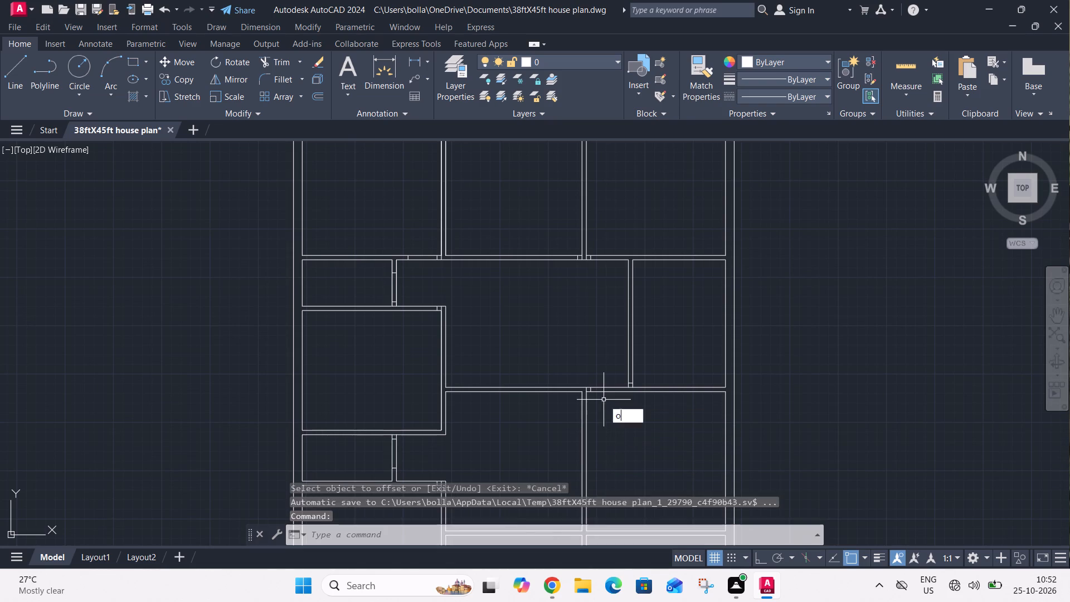
type("3'")
key("Return")
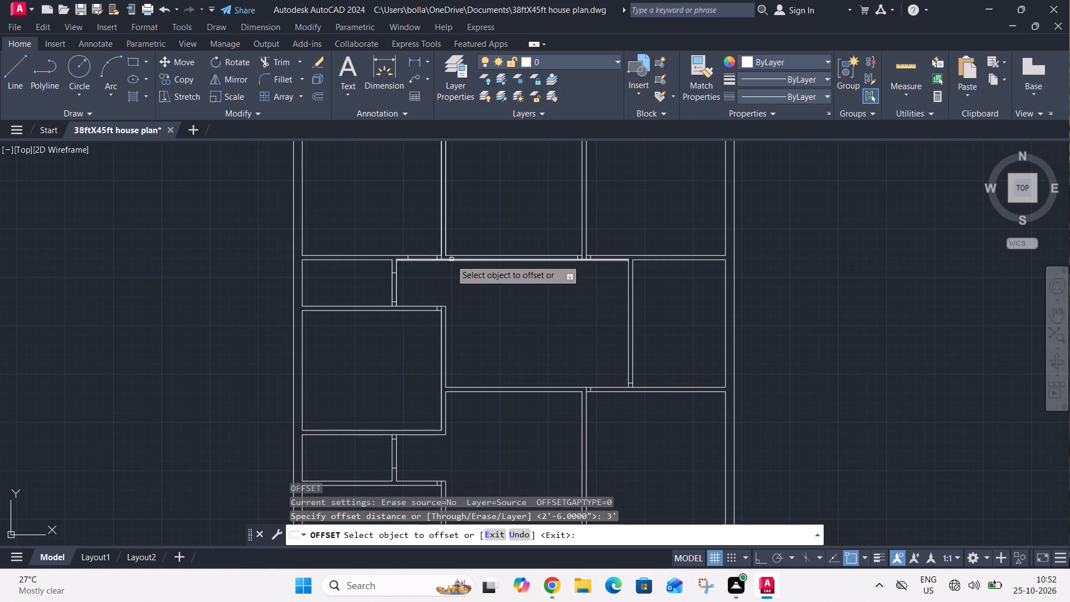
scroll(576, 259, "up", 3)
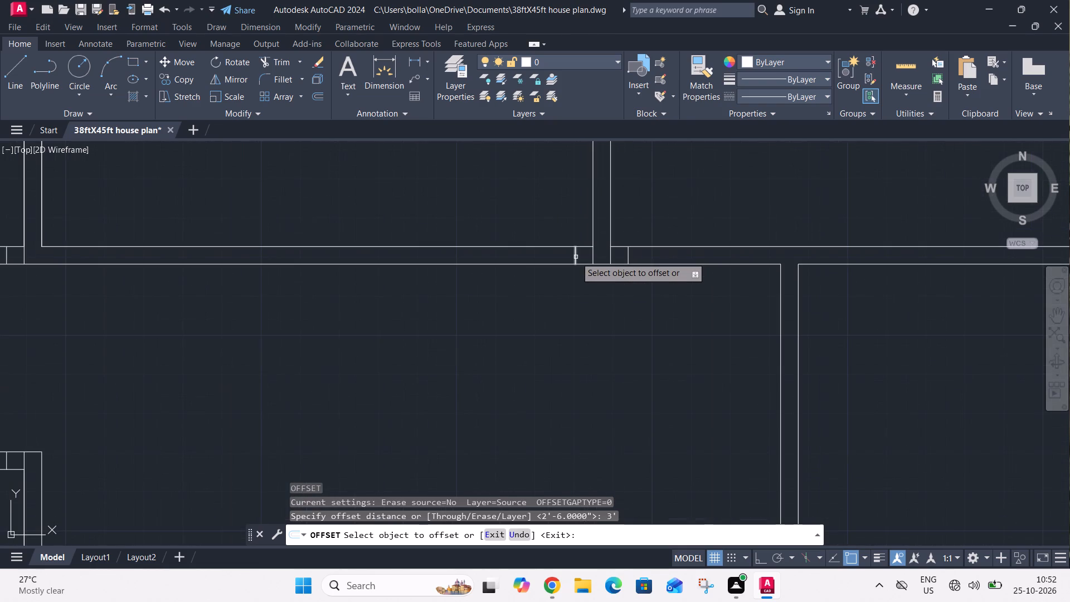
left_click(576, 257)
left_click(543, 256)
left_click(626, 259)
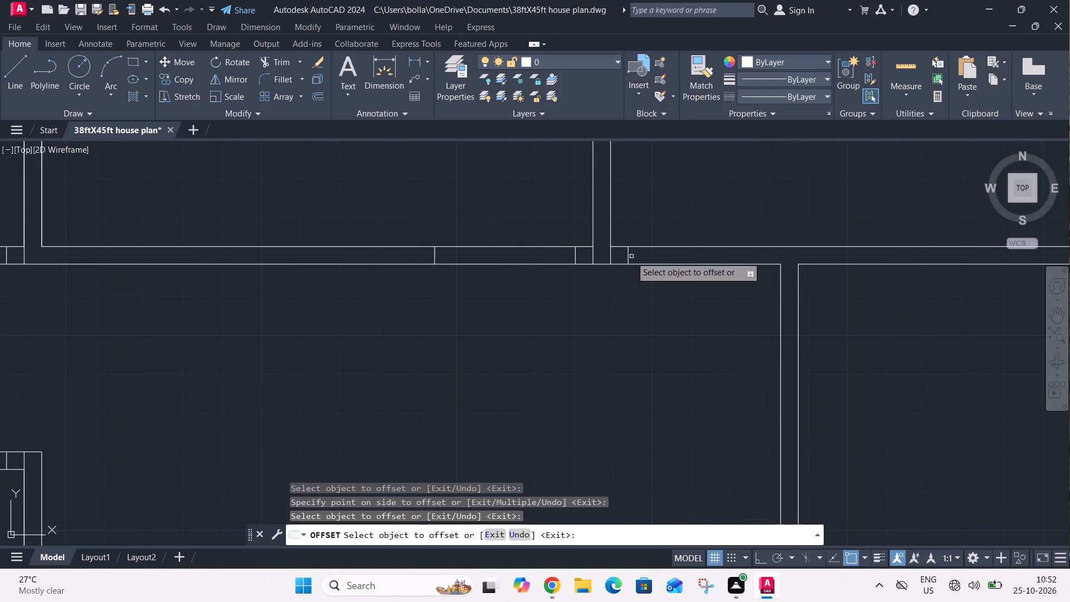
left_click(629, 255)
left_click(667, 255)
Offset the 4.5" jamb line near the bottom of the central hall's right partition upward by 3'.
scroll(689, 251, "down", 3)
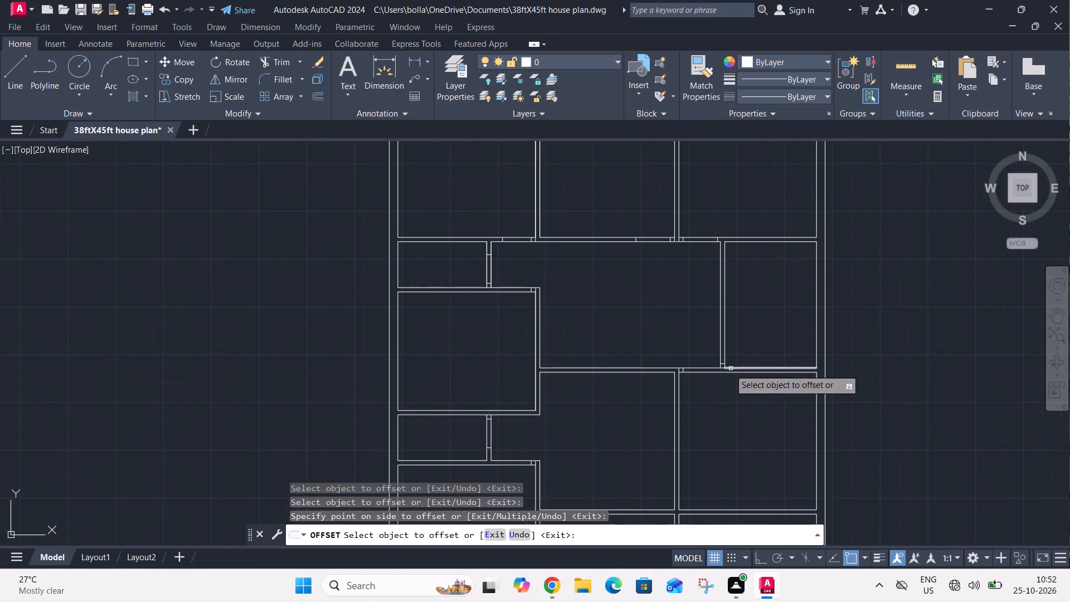
scroll(717, 359, "up", 3)
left_click(731, 377)
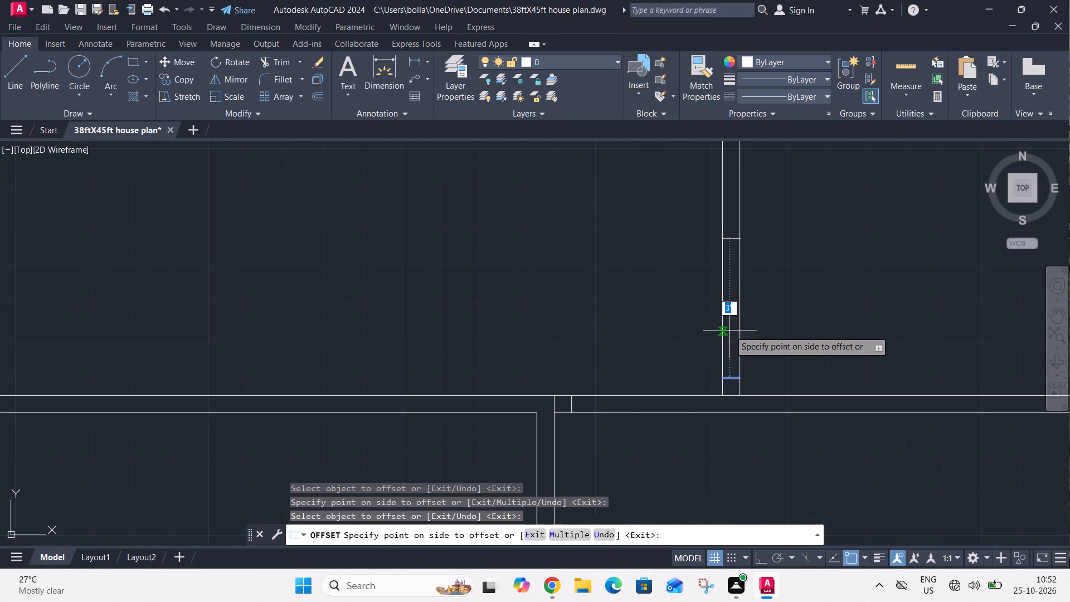
left_click(729, 329)
Offset the jamb line in the central hall's bottom wall, beside the lower vertical partition, to the right by 3'.
left_click(571, 403)
left_click(615, 402)
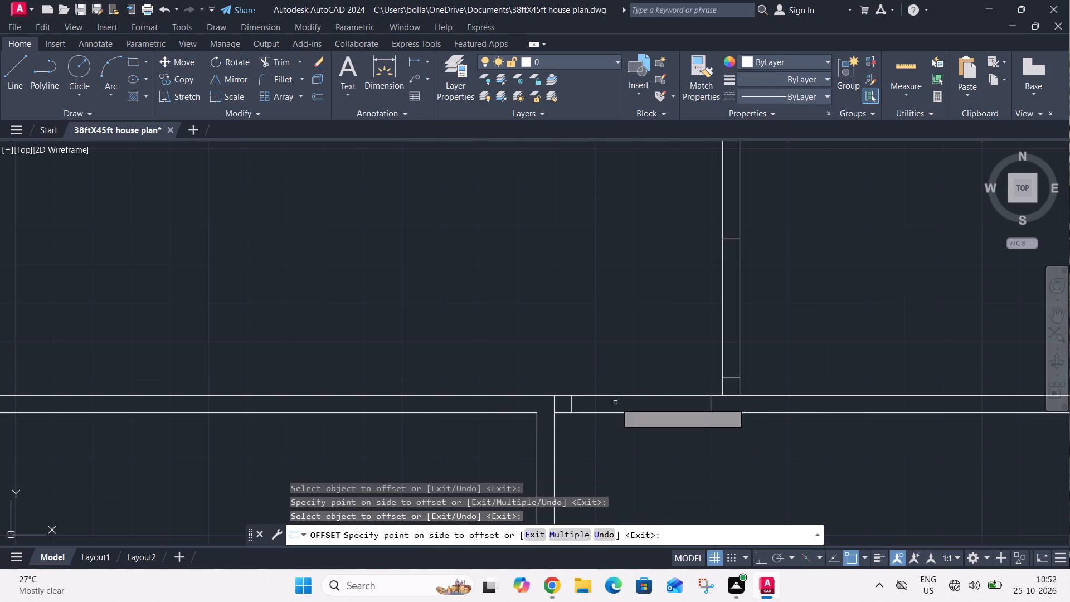
scroll(644, 326, "down", 4)
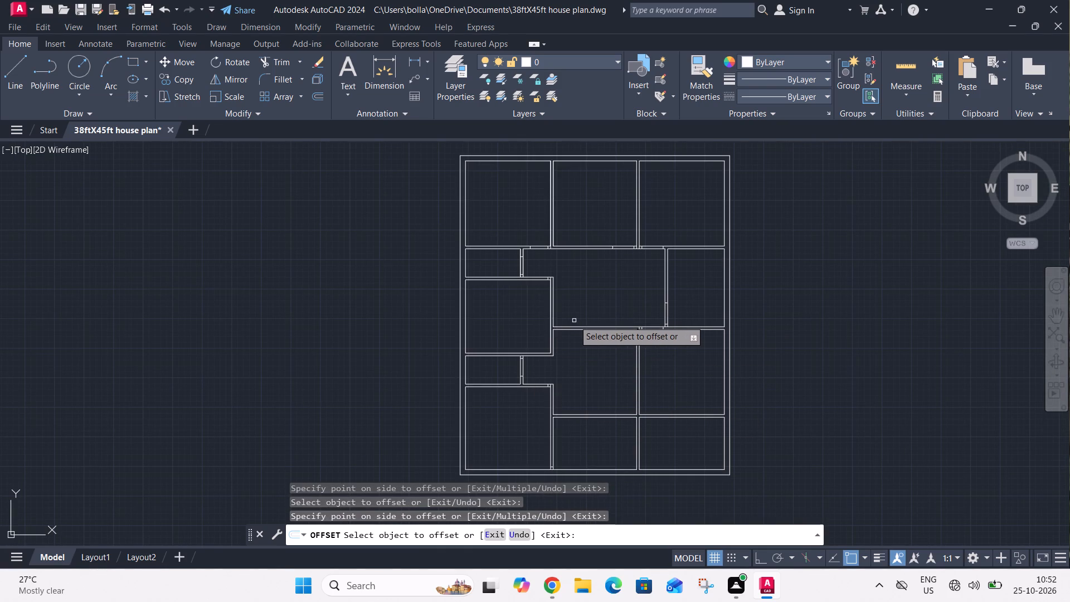
key("Escape")
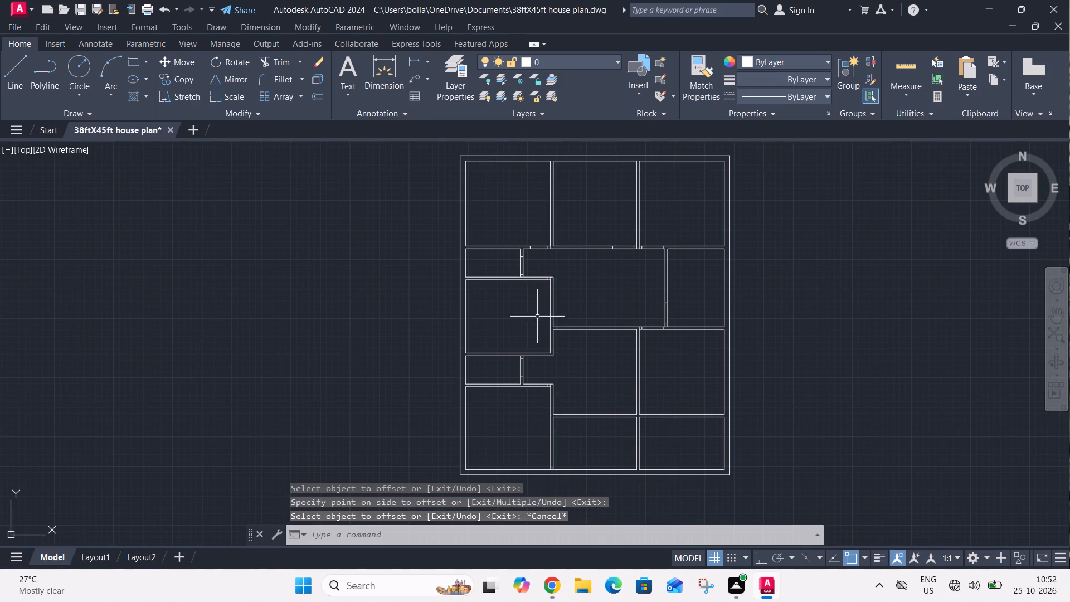
Draw a short jamb line across the left end of the central hall's bottom wall, at the middle left room's right partition.
scroll(537, 314, "up", 2)
type(";")
key("space")
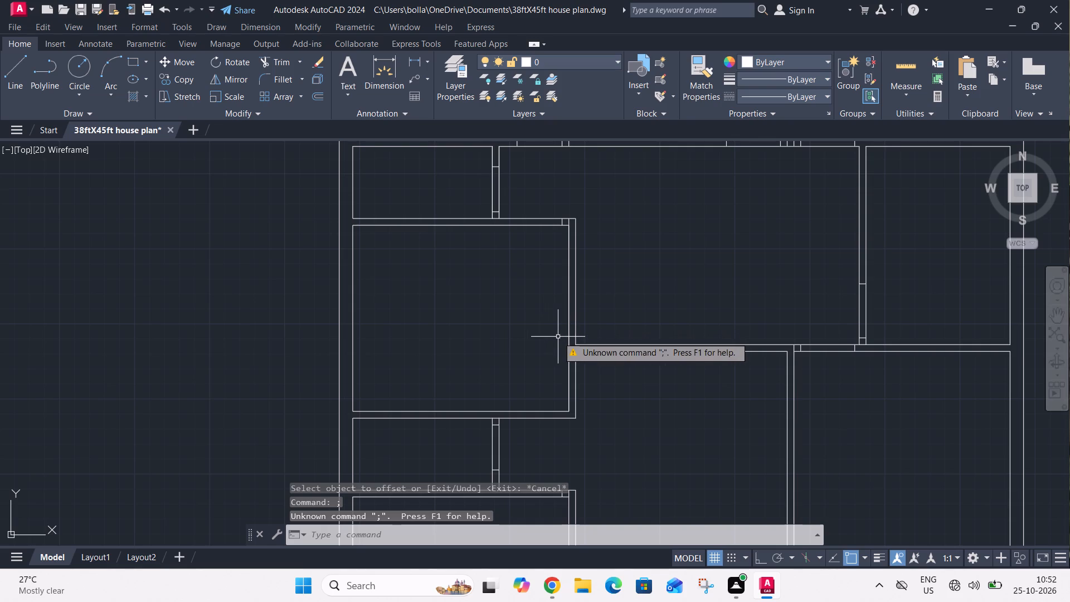
key("Escape")
key("l")
key("space")
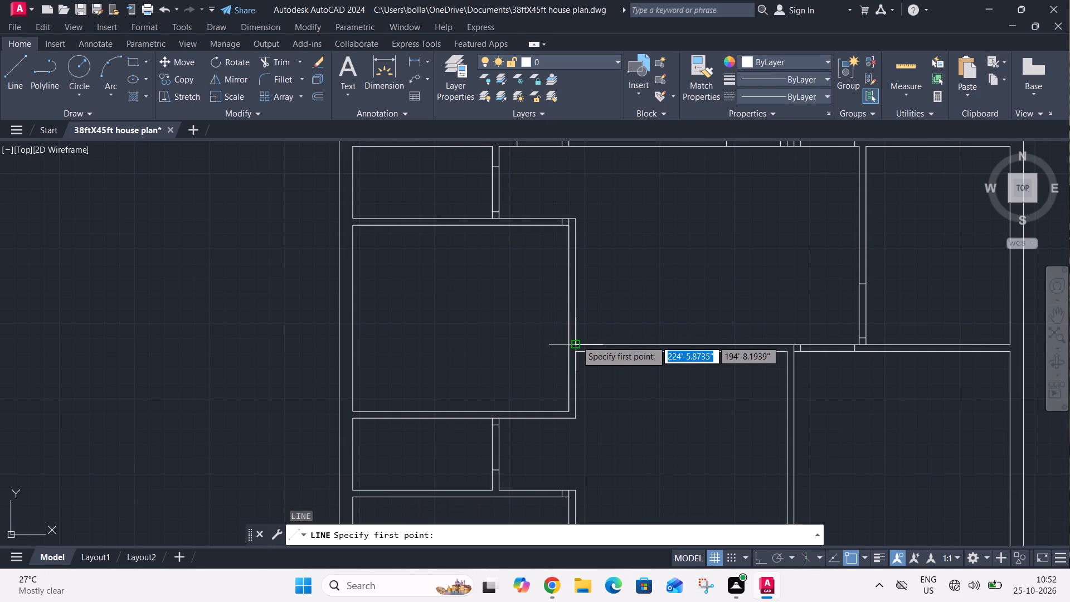
scroll(576, 342, "up", 3)
left_click(568, 350)
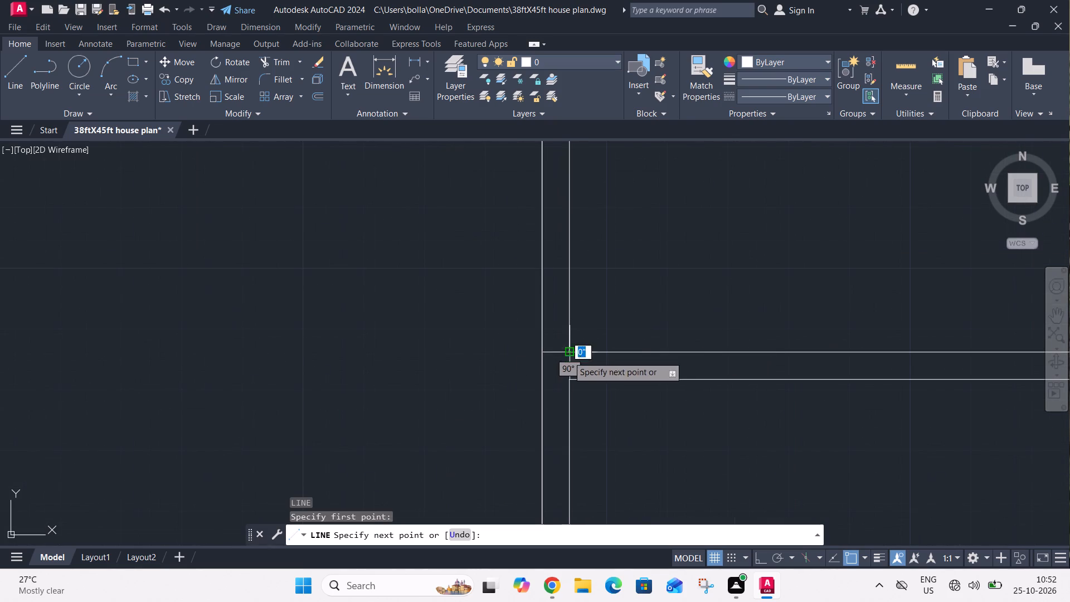
left_click(567, 380)
key("Escape")
Offset the jamb line at the left end of the central hall's bottom wall to the right by 3'6".
type("o")
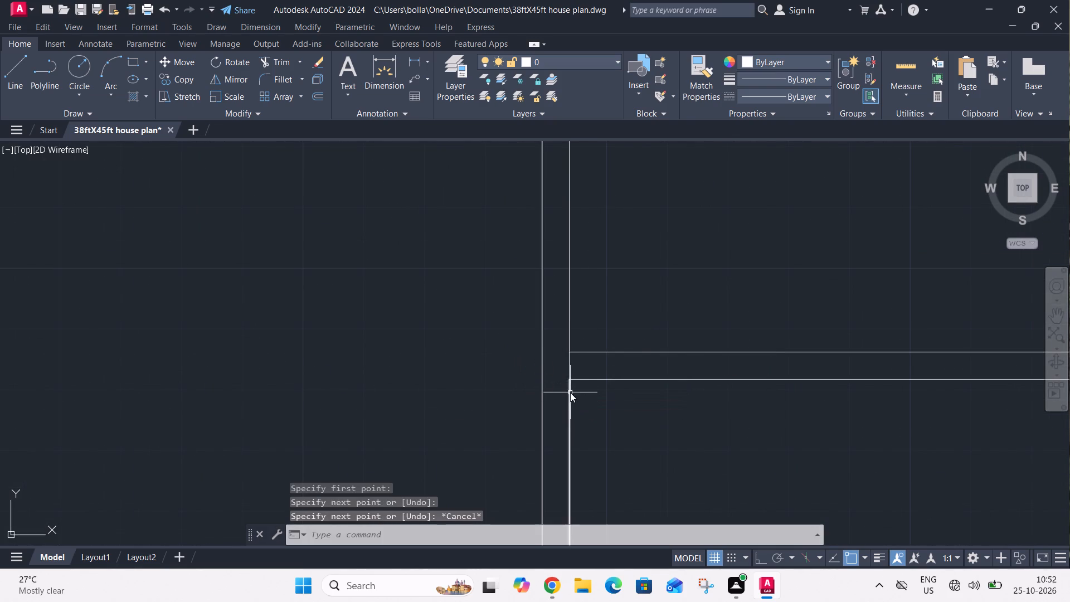
key("space")
type("3;")
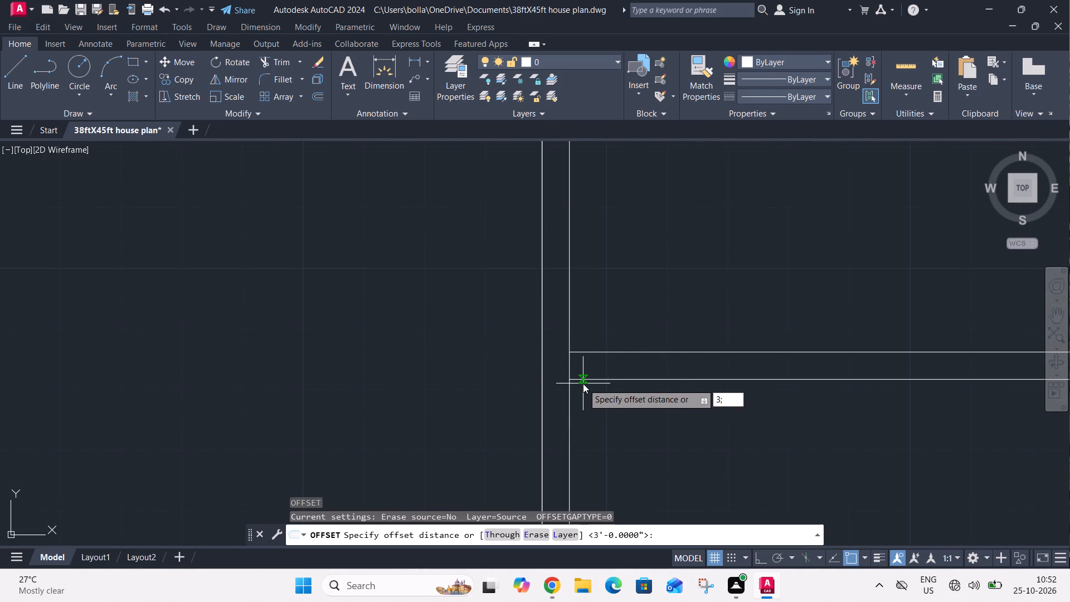
key("BackSpace")
type("'6\"")
key("Return")
left_click(570, 374)
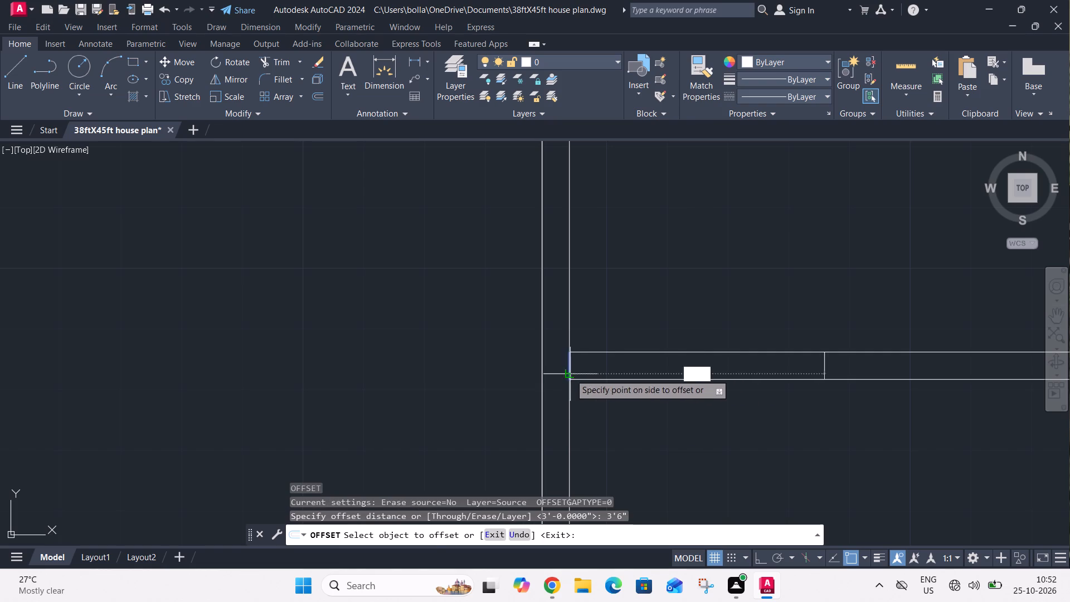
left_click(667, 377)
key("Escape")
Trim the 3'6" and 3' openings in the central hall's bottom wall and clear the leftover line at the lower vertical partition junction.
type("tr")
key("space")
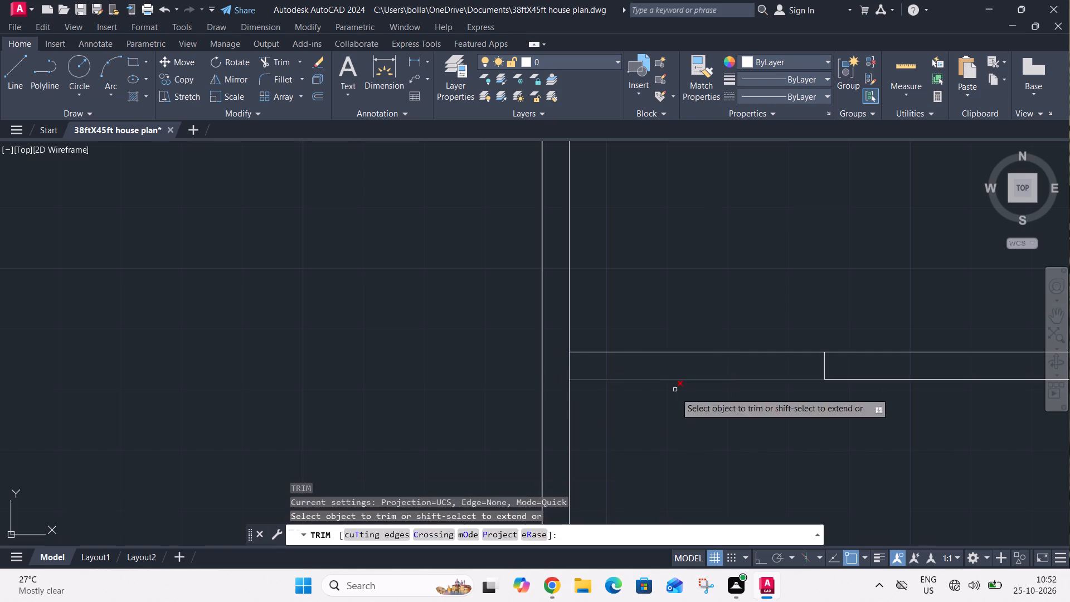
left_click_drag(687, 428, 689, 420)
left_click(706, 332)
scroll(705, 299, "down", 4)
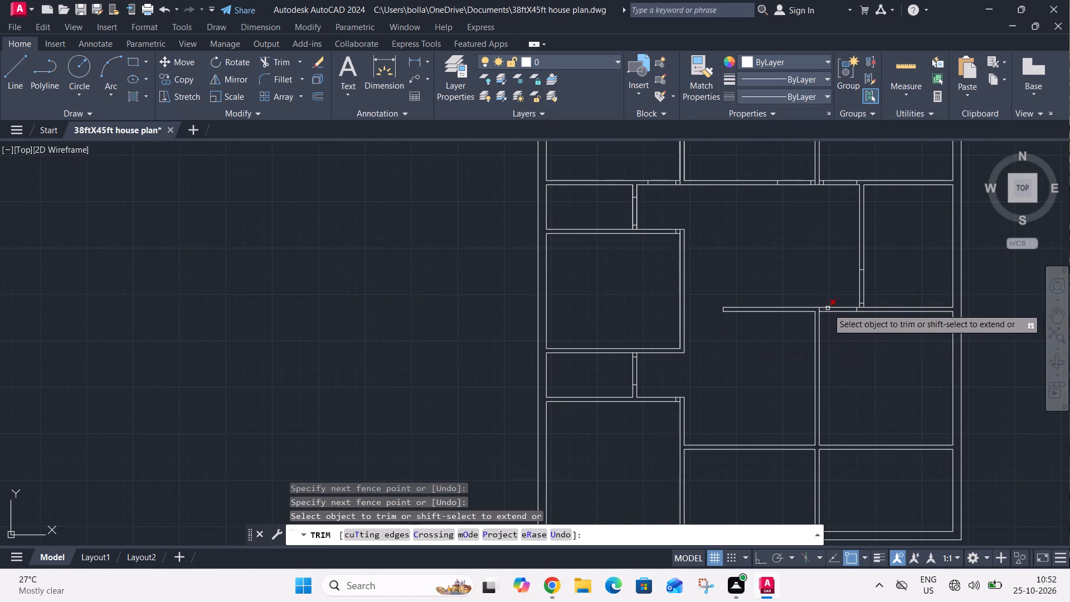
scroll(847, 322, "up", 2)
left_click_drag(838, 322, 833, 317)
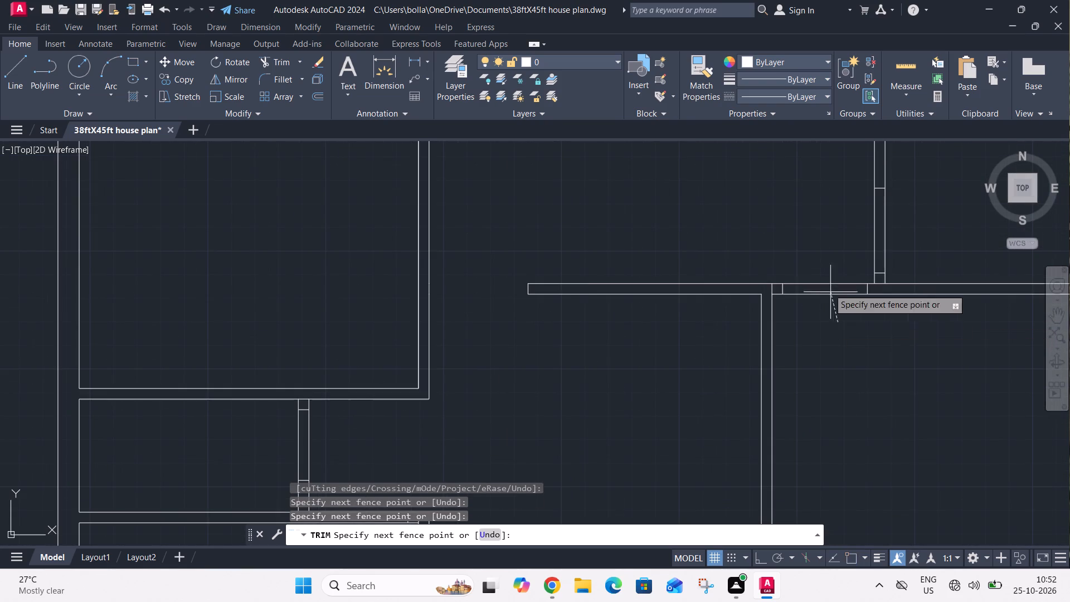
left_click(815, 255)
left_click(772, 287)
Trim the 3' door opening in the central hall's right partition and clear the wall line at its bottom junction.
middle_click_drag(804, 304, 790, 331)
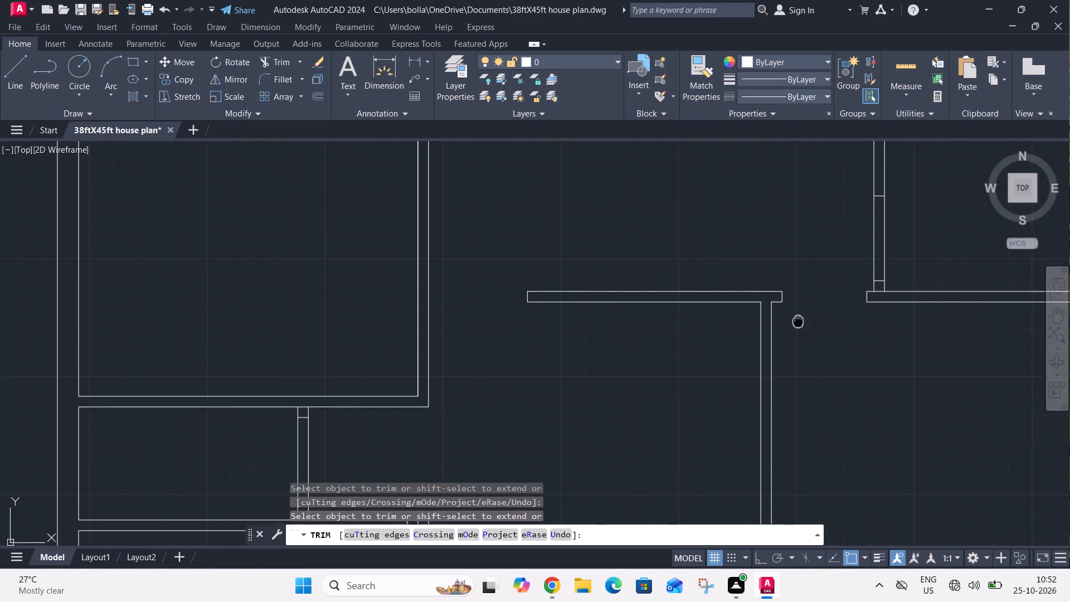
middle_click_drag(790, 331, 710, 434)
left_click(813, 356)
left_click(769, 361)
left_click(789, 414)
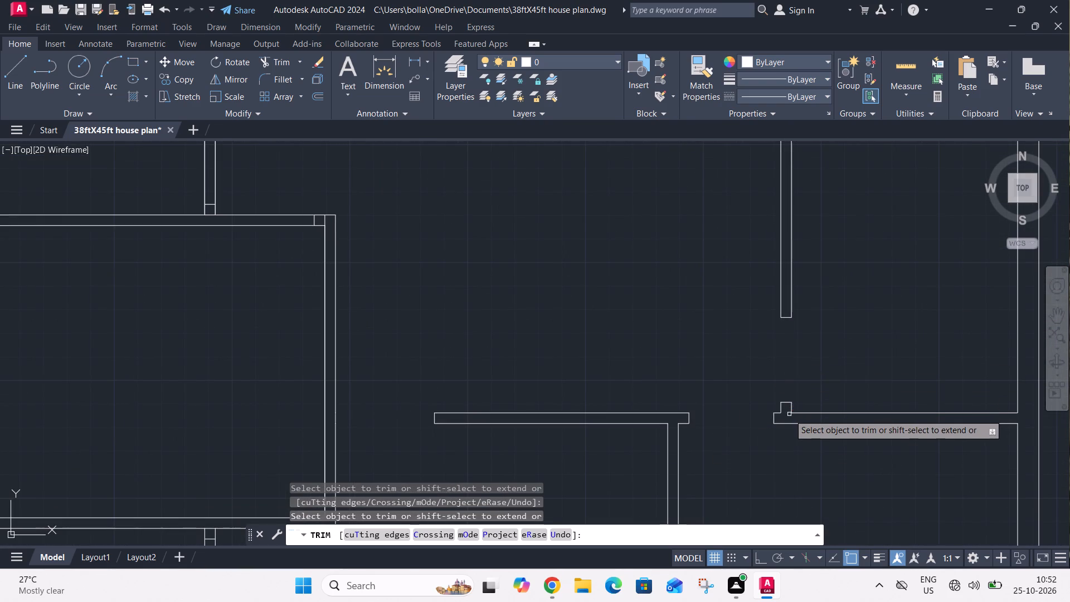
Trim the 3' openings on both sides of the second vertical partition in the top rooms' bottom wall, clearing the junction lines.
scroll(789, 446, "down", 3)
scroll(759, 353, "up", 4)
left_click(820, 380)
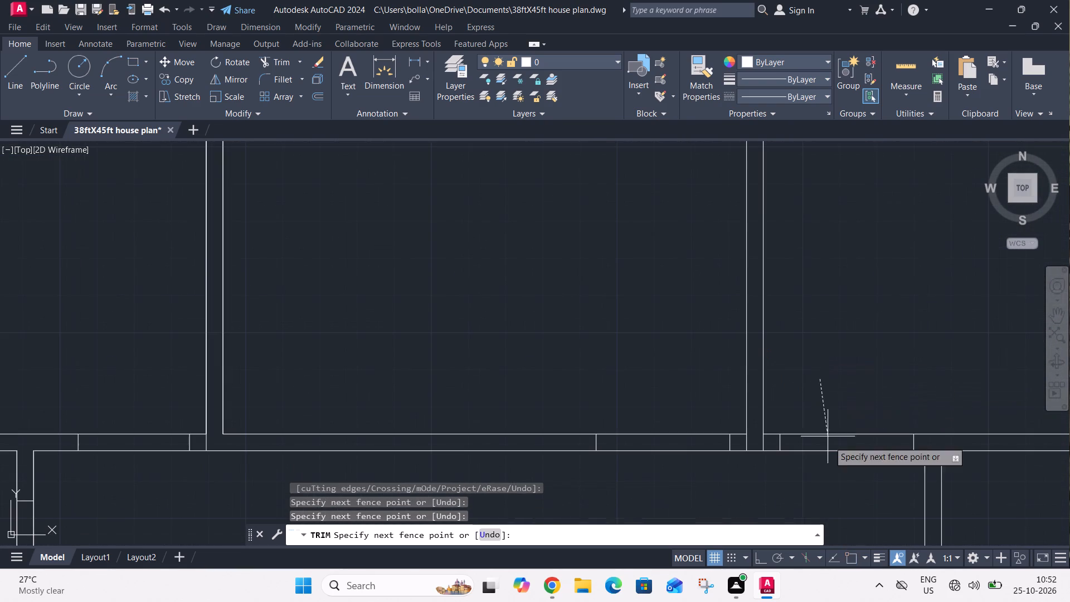
left_click(829, 474)
scroll(770, 440, "up", 2)
left_click(770, 440)
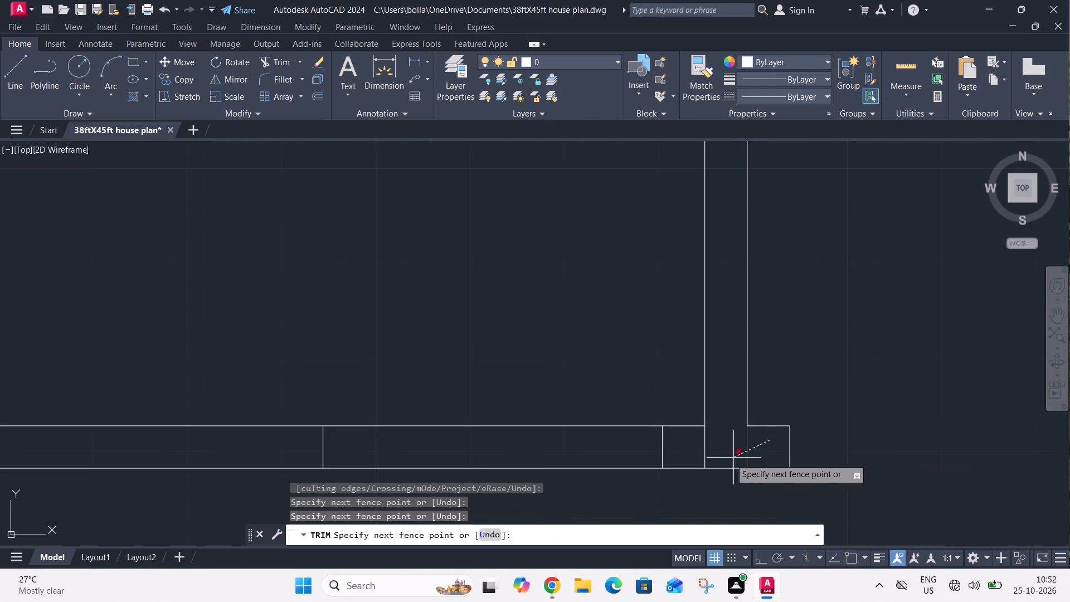
left_click(705, 455)
left_click(594, 494)
left_click(599, 405)
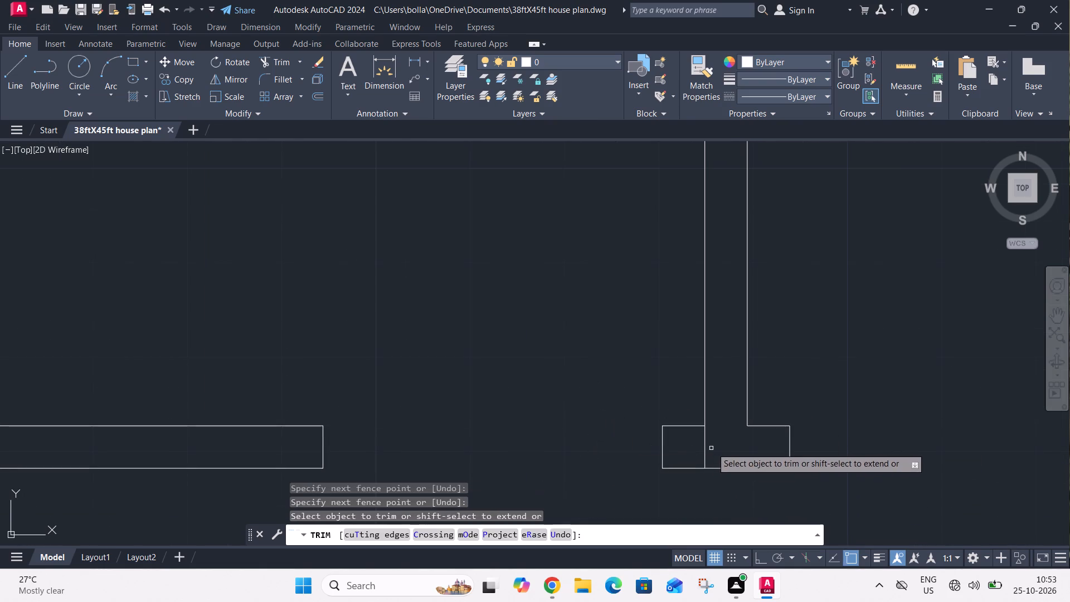
left_click(712, 447)
left_click(701, 454)
Trim the door opening beside the first vertical partition in the top rooms' bottom wall and clear the junction line.
scroll(725, 406, "down", 5)
scroll(583, 401, "up", 4)
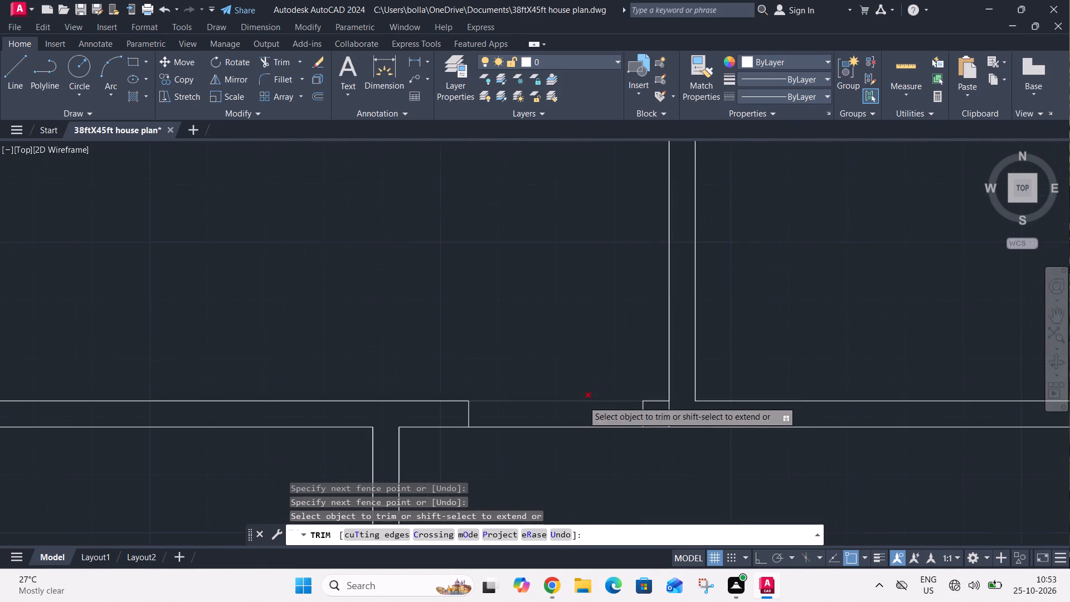
left_click(588, 381)
left_click(580, 448)
left_click(669, 411)
Trim the door opening in the upper small left room's right partition and clear the wall line at its bottom junction.
scroll(680, 386, "down", 4)
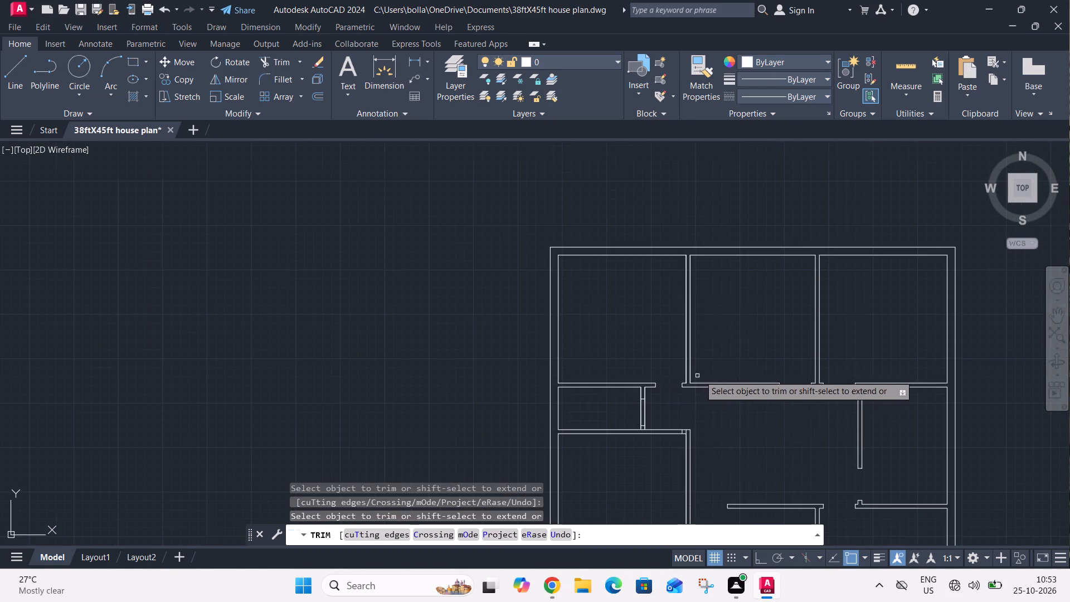
scroll(652, 424, "up", 4)
left_click(652, 413)
left_click(524, 404)
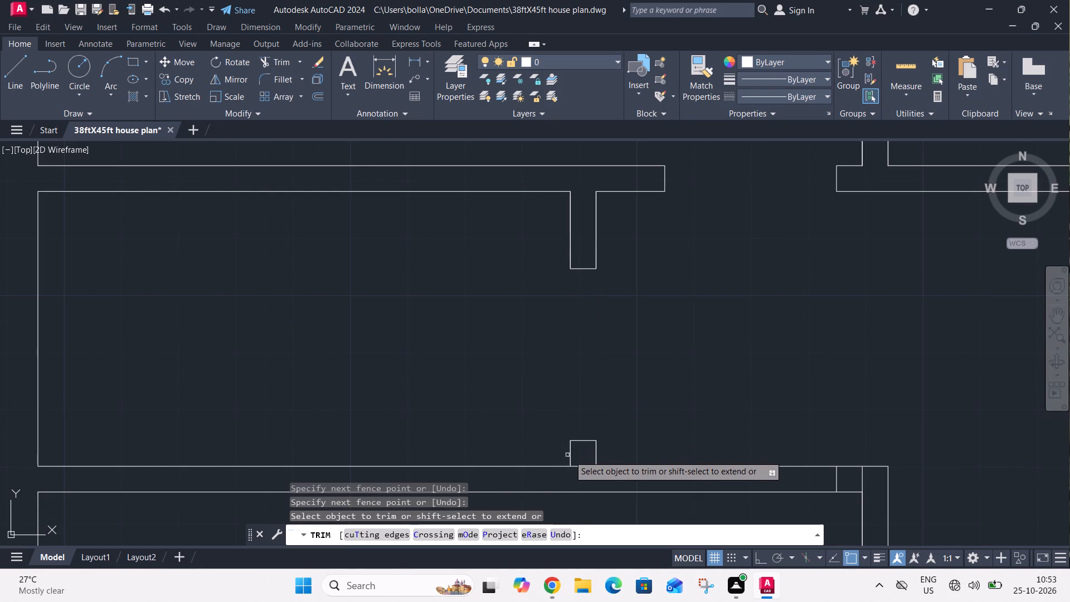
left_click(587, 463)
left_click(583, 470)
Trim the 2'6" door opening in the lower small left room's right partition.
scroll(601, 416, "down", 4)
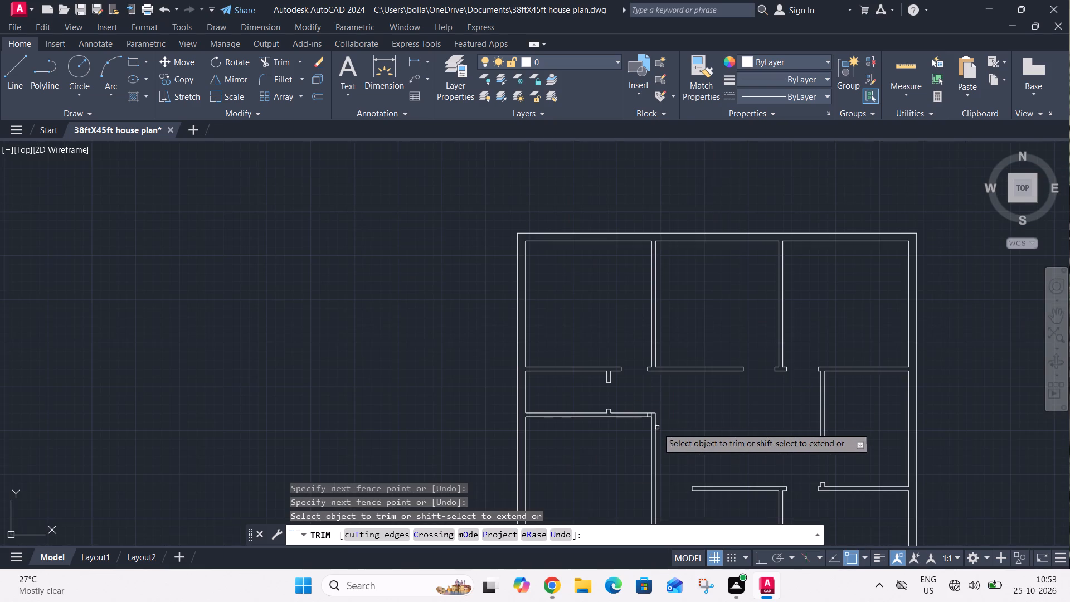
scroll(633, 420, "up", 2)
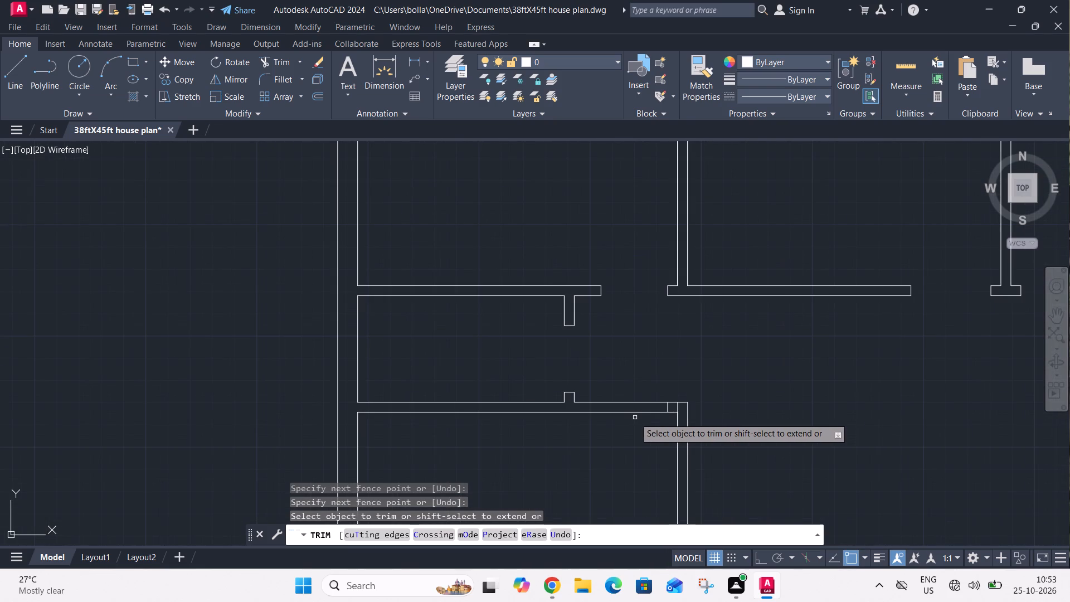
scroll(646, 390, "down", 3)
scroll(631, 473, "up", 3)
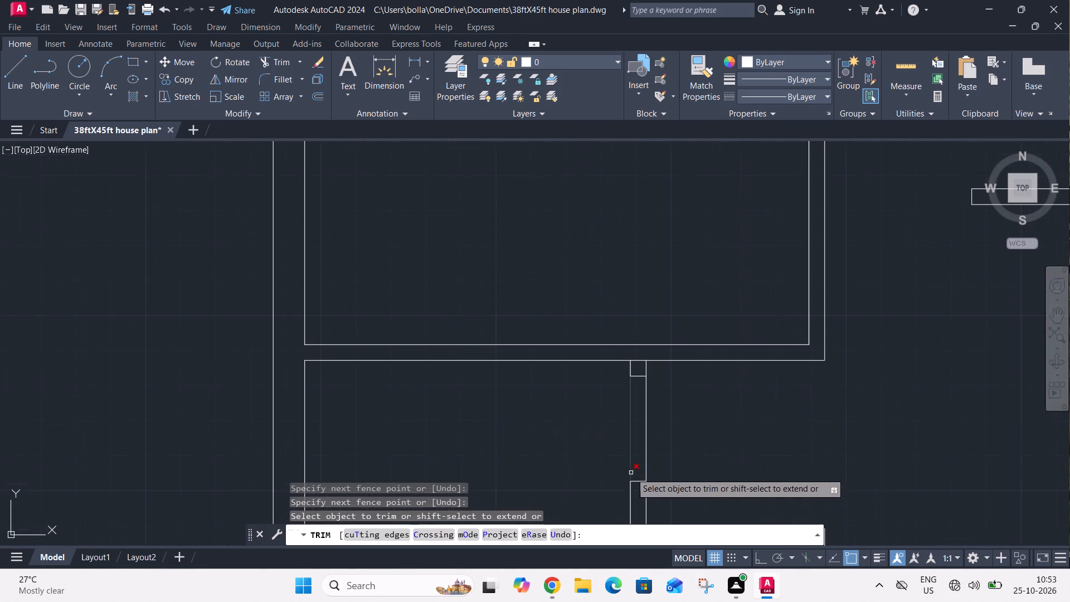
scroll(631, 473, "up", 1)
left_click(677, 463)
left_click_drag(583, 454, 588, 448)
scroll(634, 380, "down", 3)
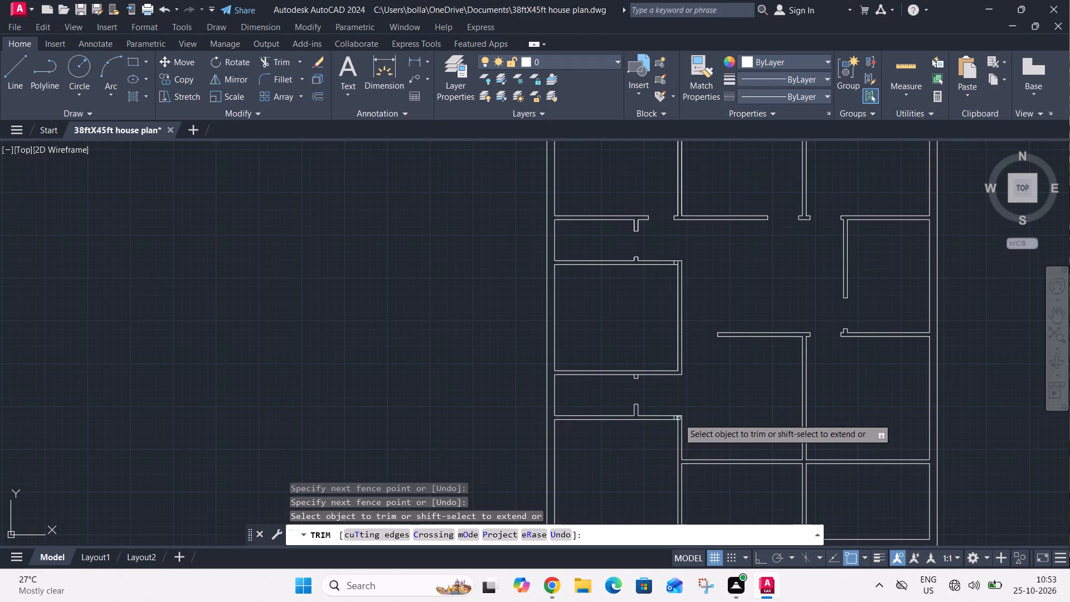
scroll(673, 421, "up", 4)
key("Escape")
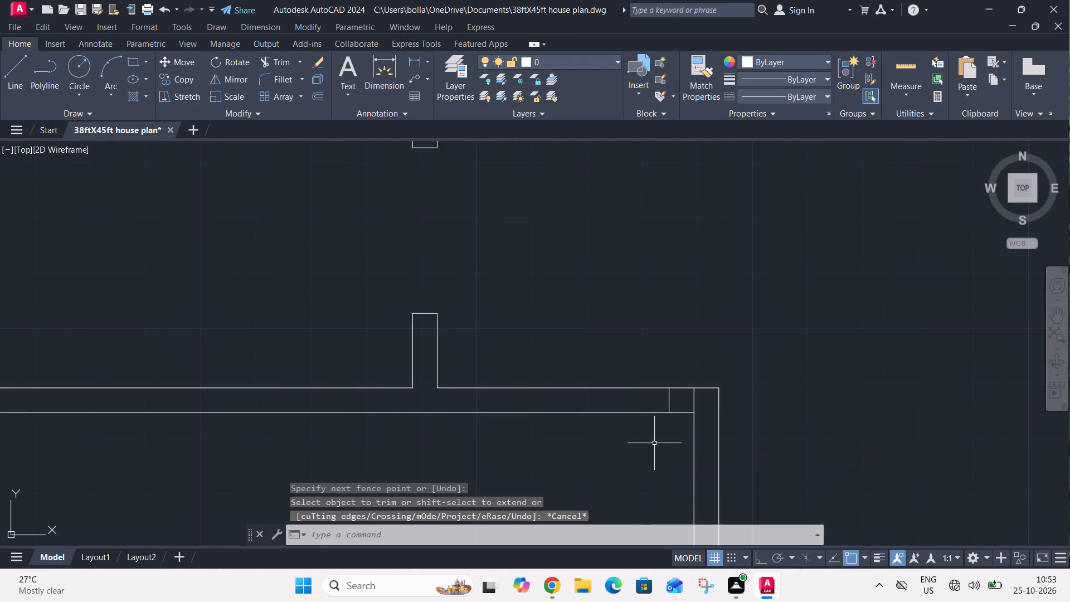
Offset the jamb lines in the top walls of the bottom left and middle left rooms to the left by 3'.
type("o")
key("space")
type("3'")
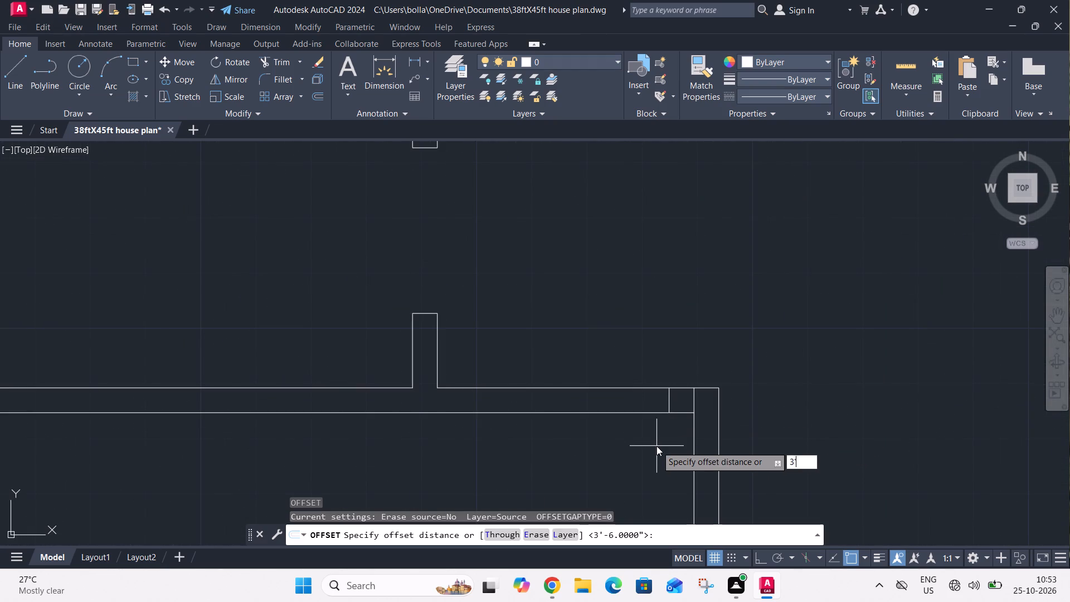
key("Return")
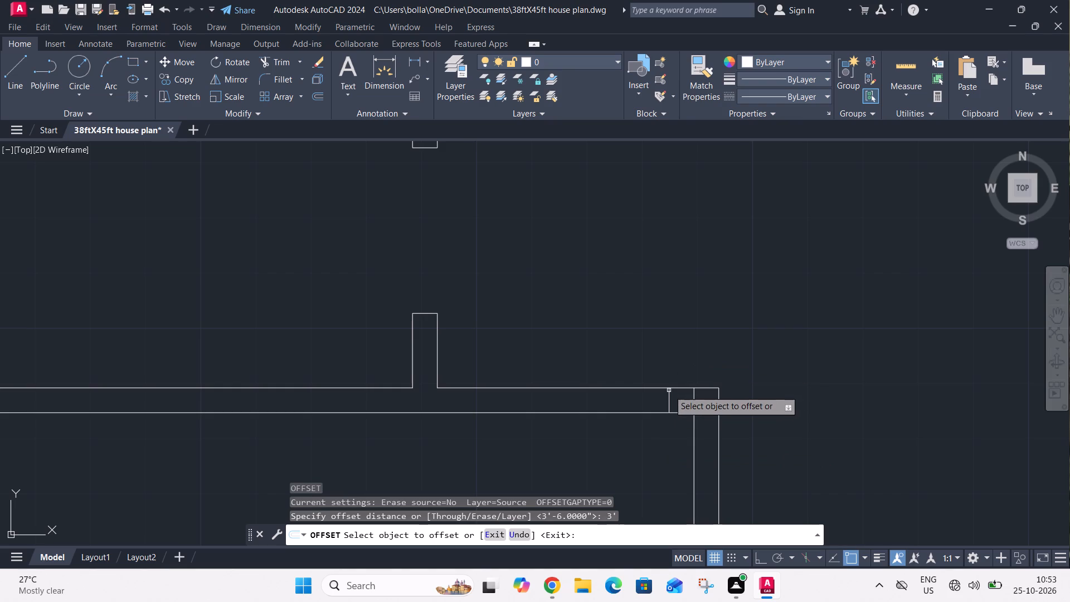
left_click(670, 395)
left_click(653, 396)
scroll(653, 396, "down", 4)
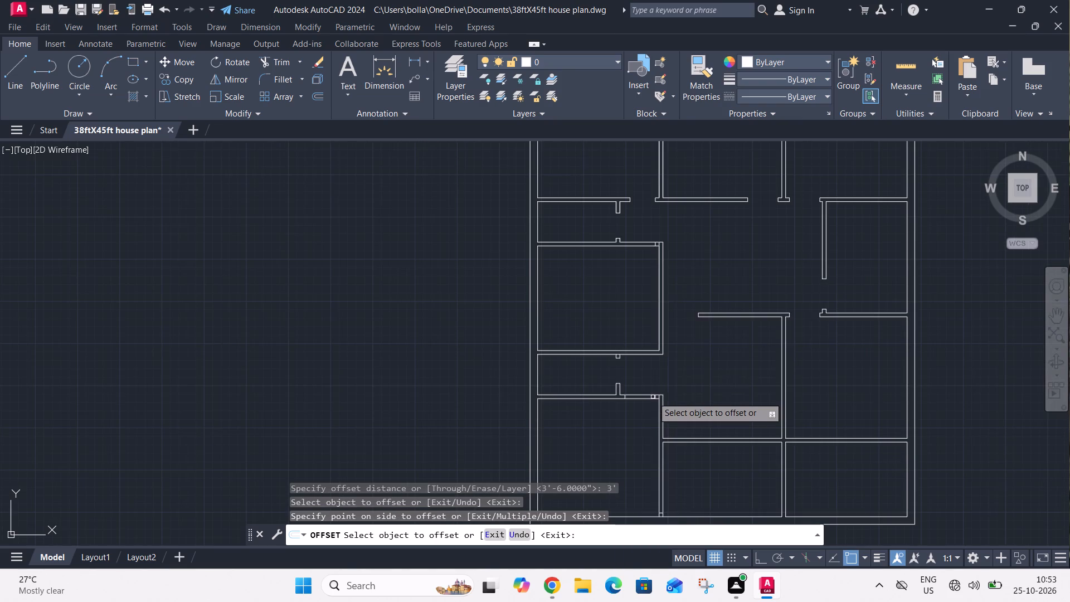
scroll(659, 241, "up", 4)
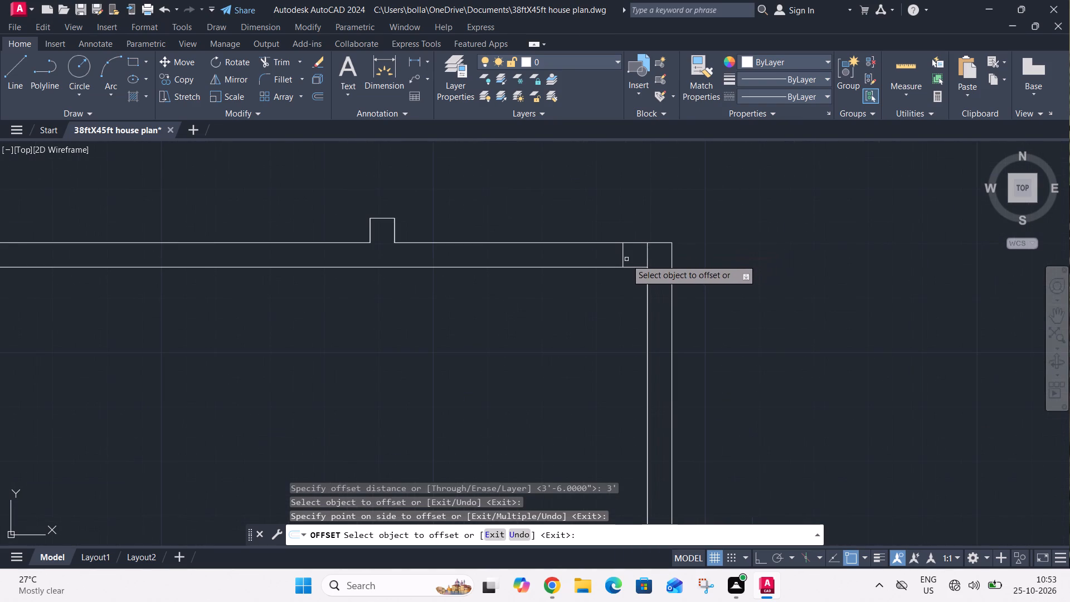
left_click(624, 257)
left_click(611, 260)
key("Escape")
Trim the 3' door openings in the top walls of the middle left and bottom left rooms, clearing the corner junction lines.
type("tr")
key("space")
left_click(578, 295)
left_click(583, 219)
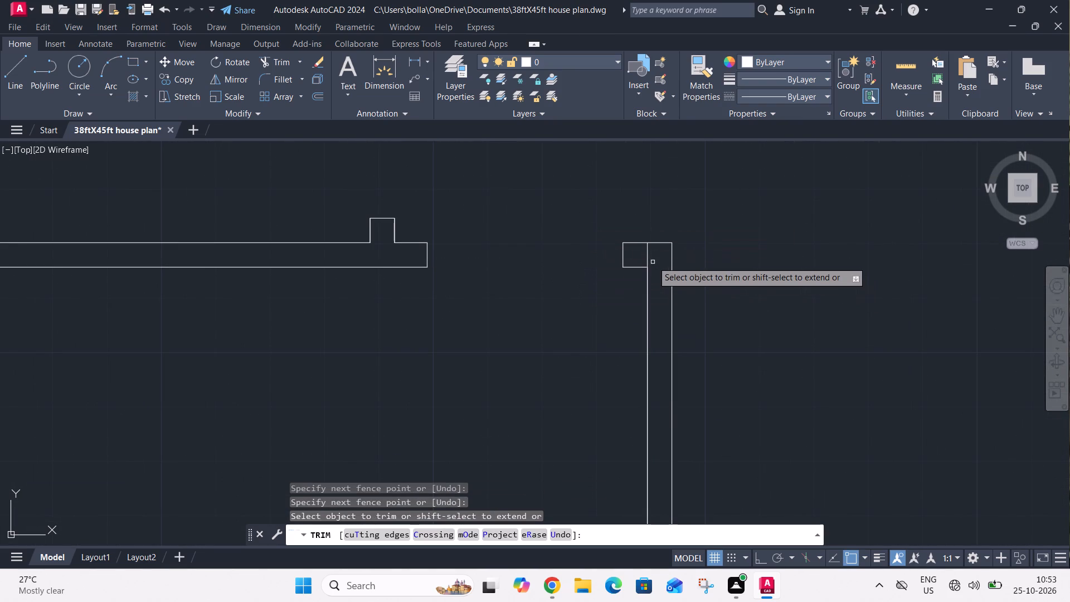
left_click(647, 252)
scroll(659, 212, "down", 4)
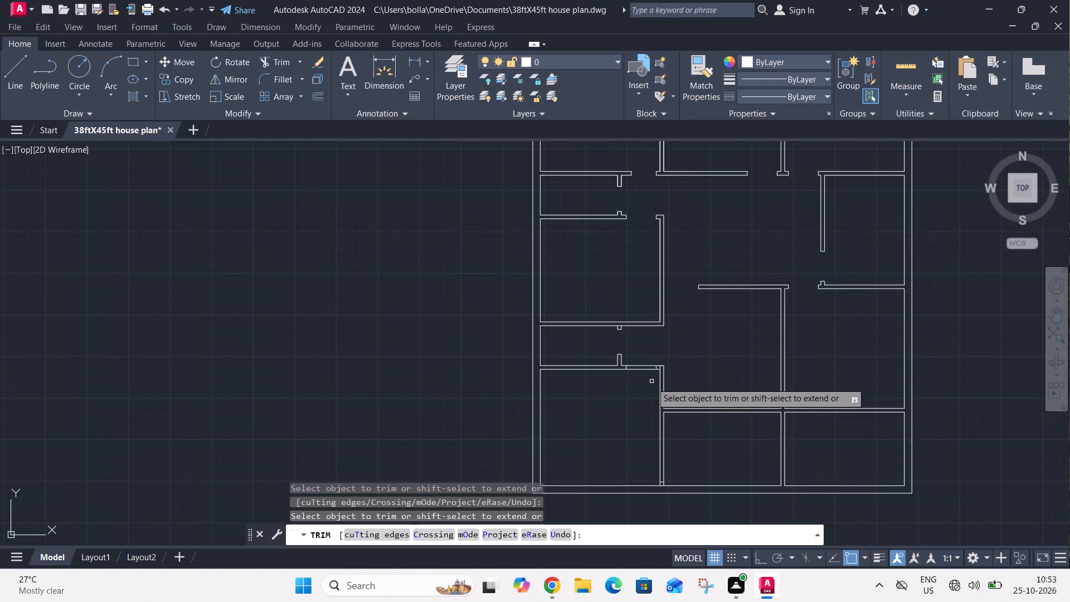
scroll(651, 382, "up", 3)
left_click(604, 352)
left_click(619, 284)
left_click(678, 323)
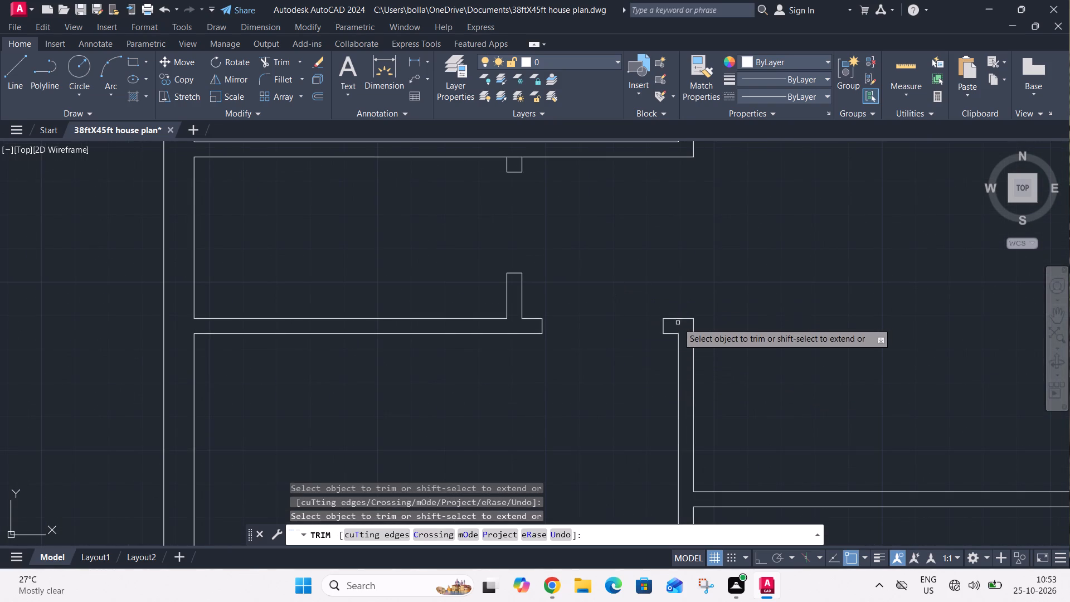
scroll(745, 401, "down", 3)
middle_click_drag(782, 386, 616, 441)
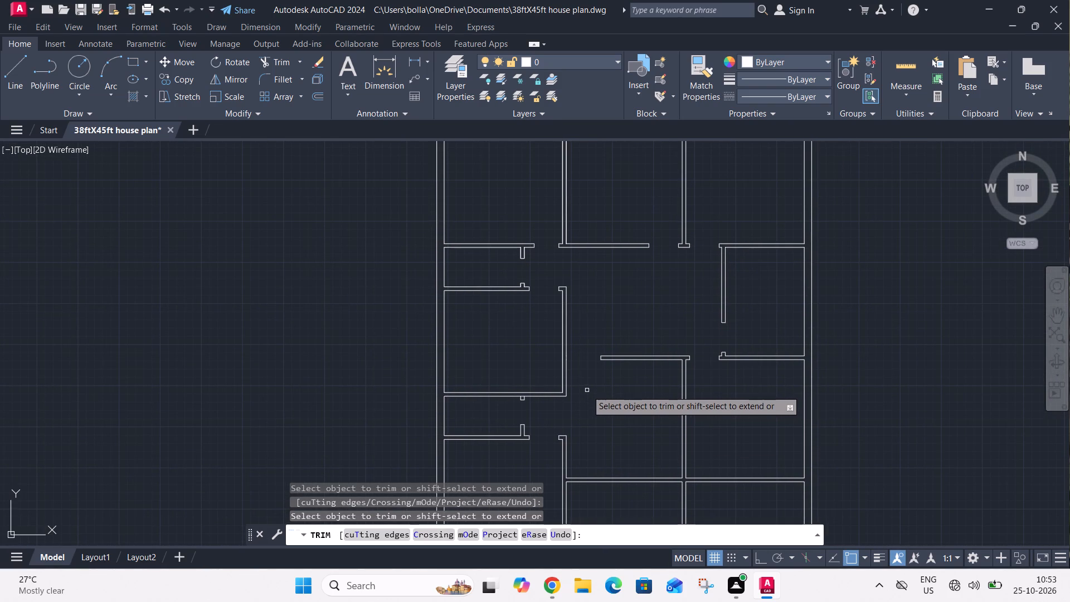
key("Escape")
Offset the jamb line near the bottom of the bottom left room's right partition upward by 3'.
scroll(602, 316, "down", 2)
scroll(583, 414, "up", 4)
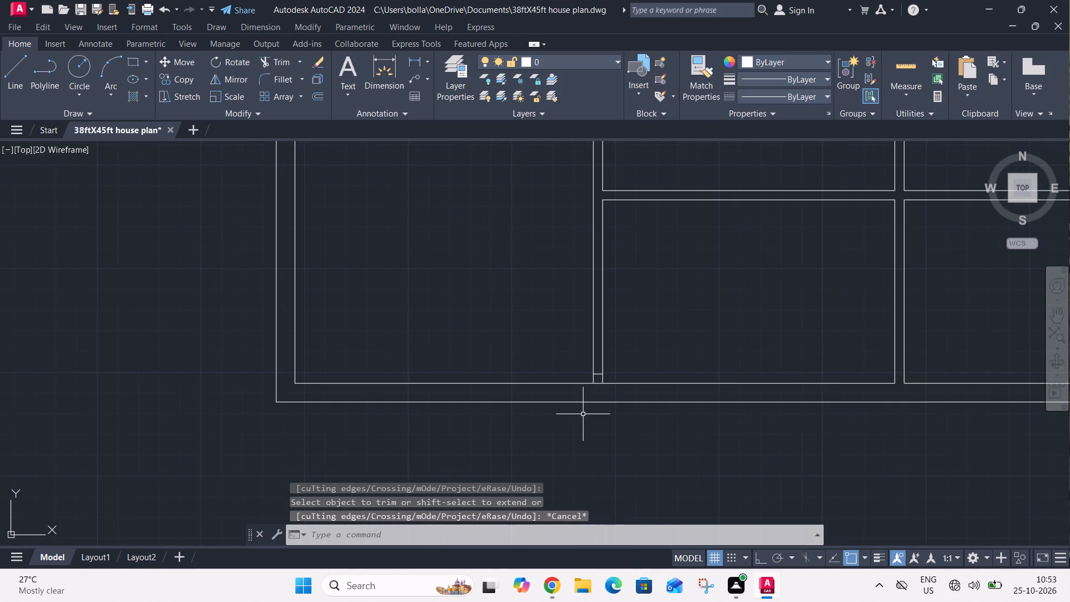
key("o")
key("space")
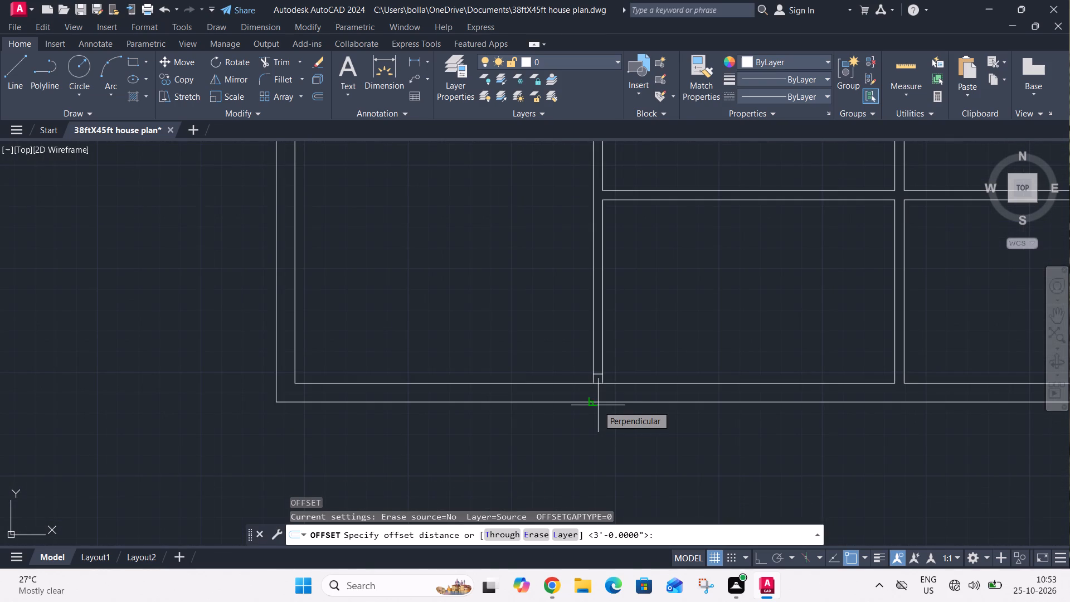
key("space")
scroll(597, 381, "up", 3)
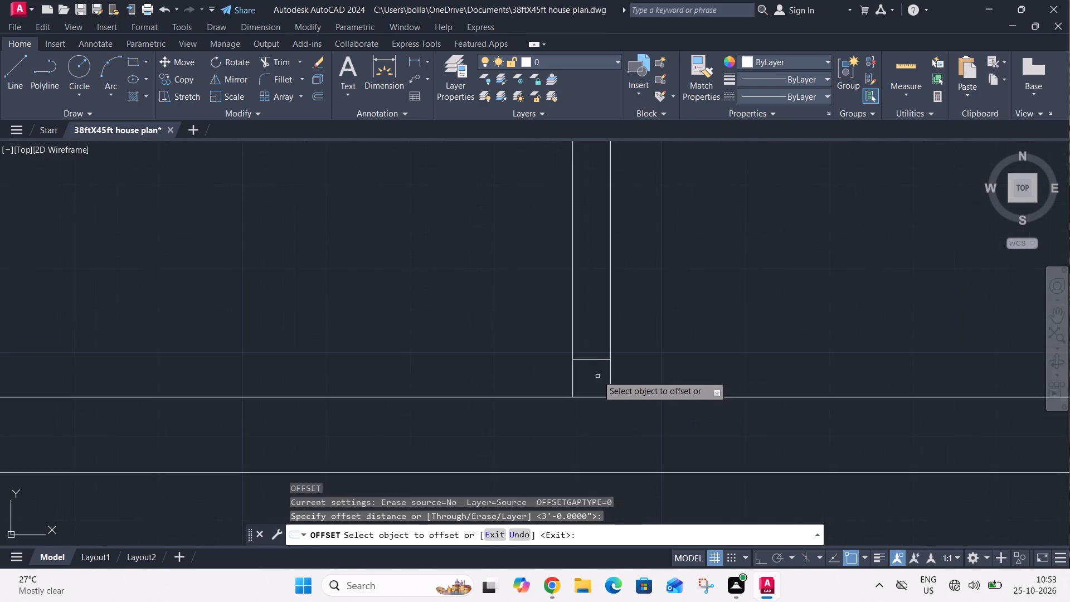
left_click(596, 358)
left_click(595, 344)
key("Escape")
Trim the 3' door opening near the bottom of the bottom left room's right partition.
type("tr")
key("space")
left_click(662, 280)
left_click(536, 293)
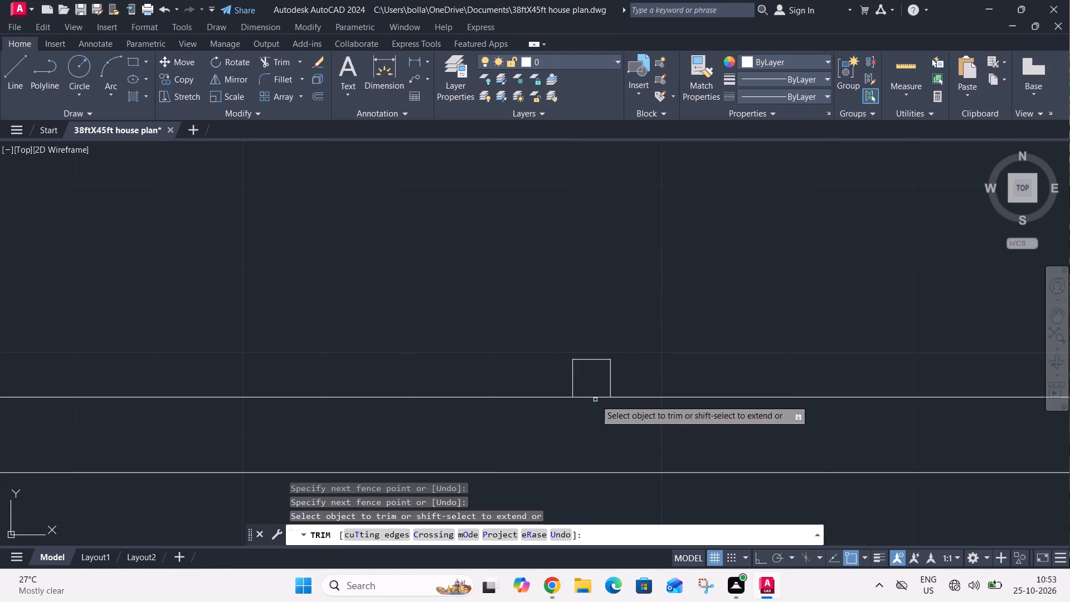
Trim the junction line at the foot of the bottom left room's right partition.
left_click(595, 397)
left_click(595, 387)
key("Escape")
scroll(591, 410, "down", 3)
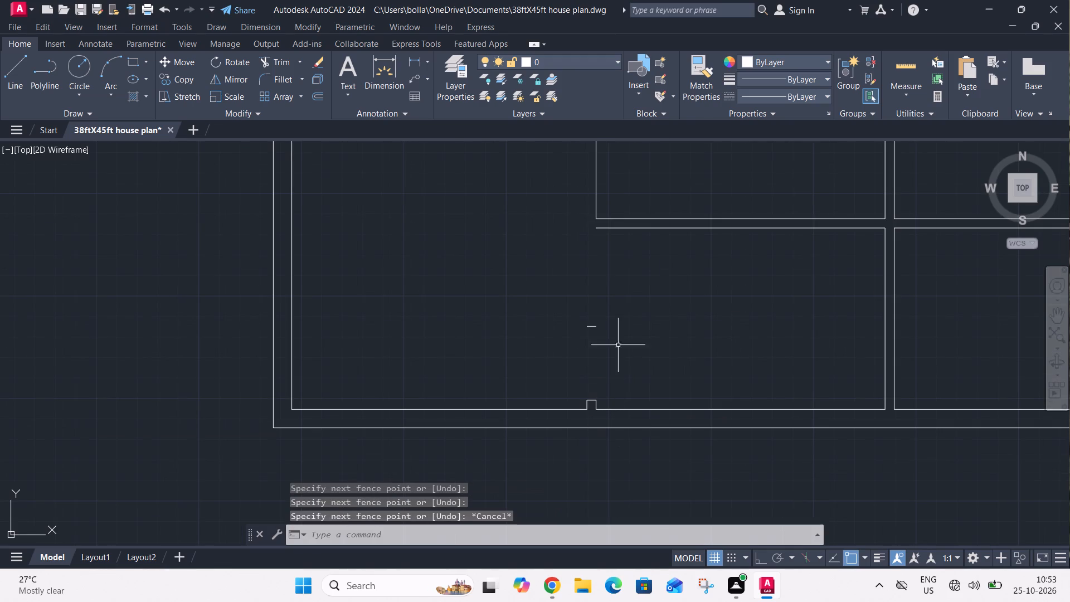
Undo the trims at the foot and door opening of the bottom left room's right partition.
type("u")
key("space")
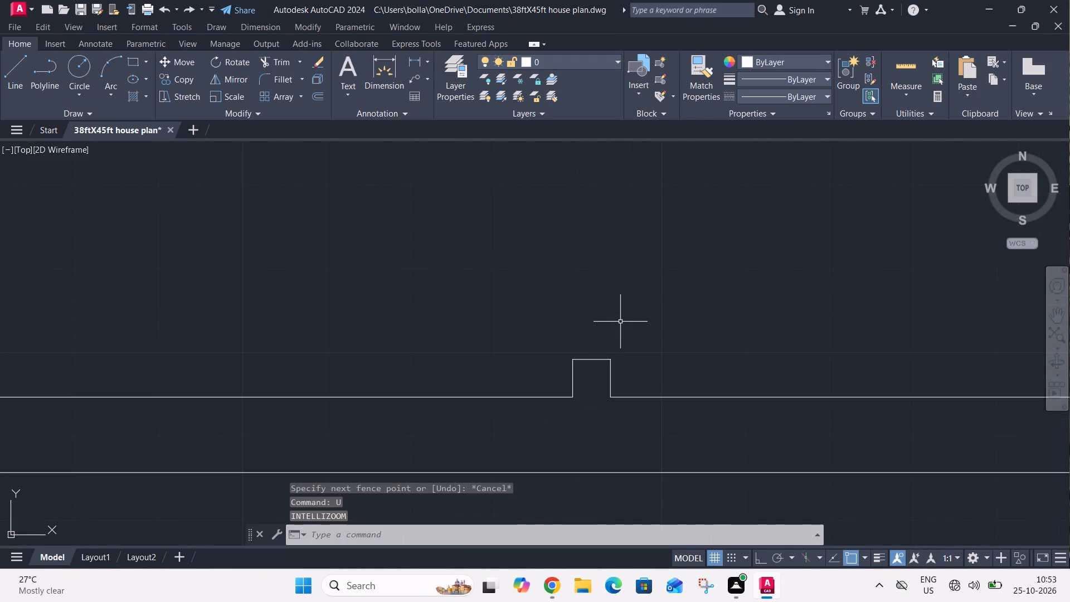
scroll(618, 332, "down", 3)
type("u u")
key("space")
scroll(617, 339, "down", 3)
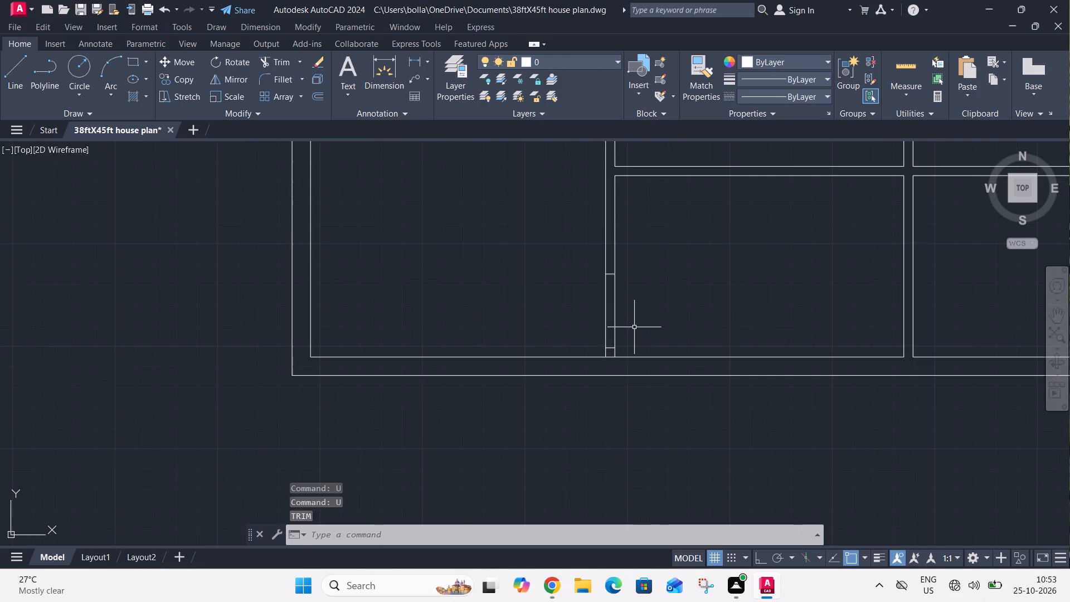
Trim the 3' door opening near the bottom of the bottom left room's right partition, clearing the junction line at the partition's foot.
middle_click_drag(631, 314, 588, 357)
type("tr")
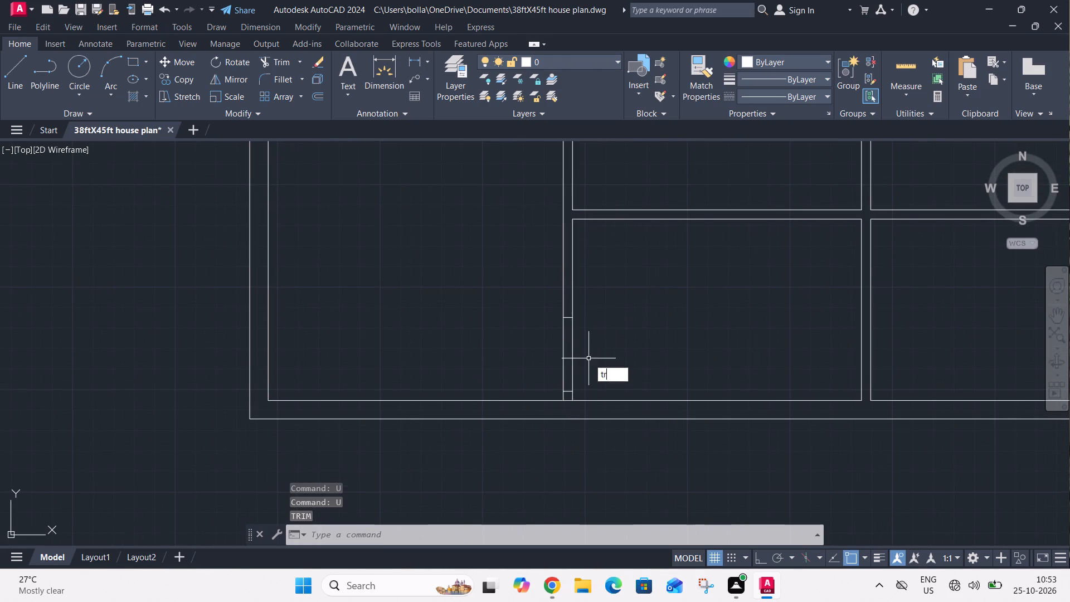
key("space")
left_click(565, 351)
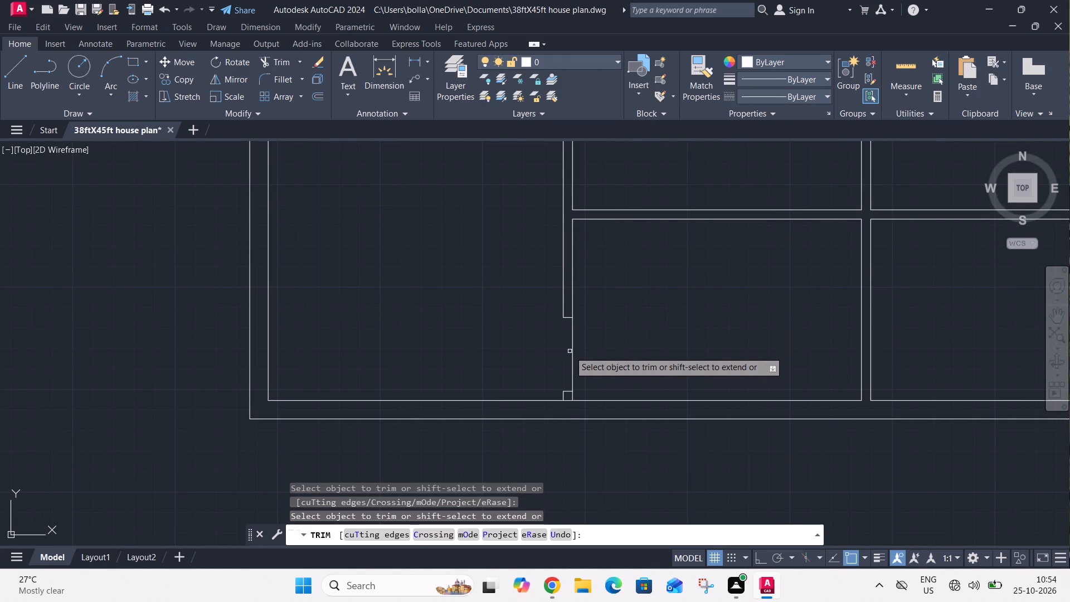
left_click(574, 356)
left_click(567, 399)
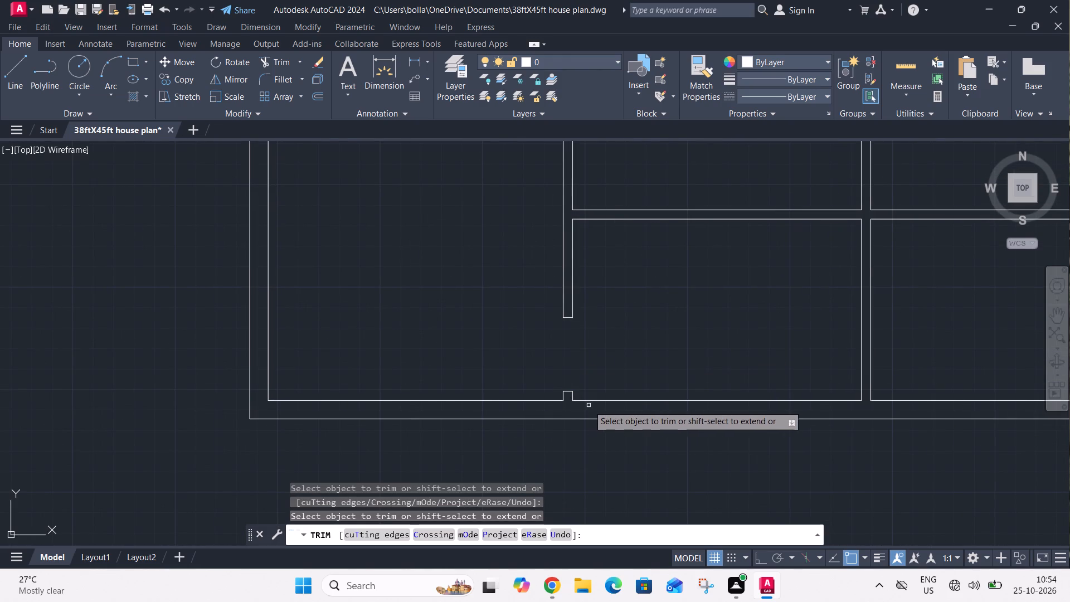
key("Escape")
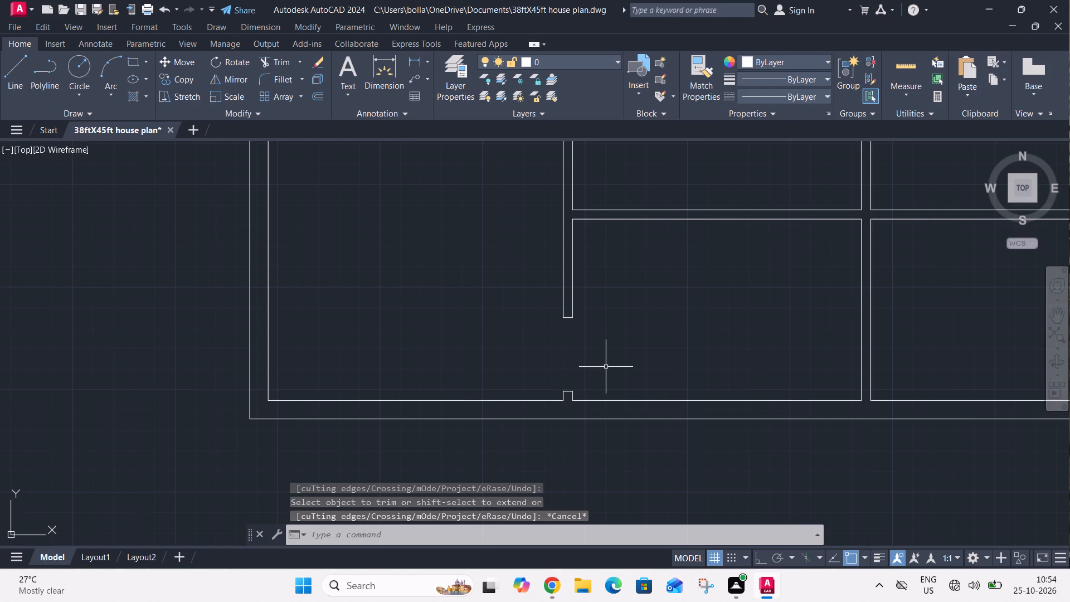
Draw a 9" vertical line across the bottom exterior wall, in line with the right face of the bottom left room's partition.
middle_click_drag(640, 348, 577, 360)
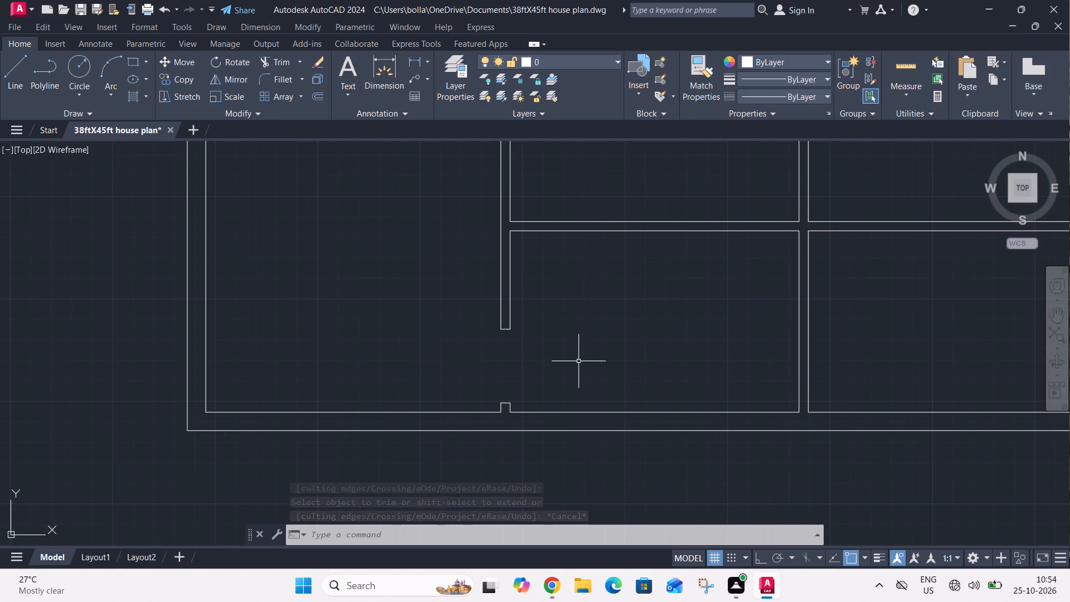
key("l")
key("space")
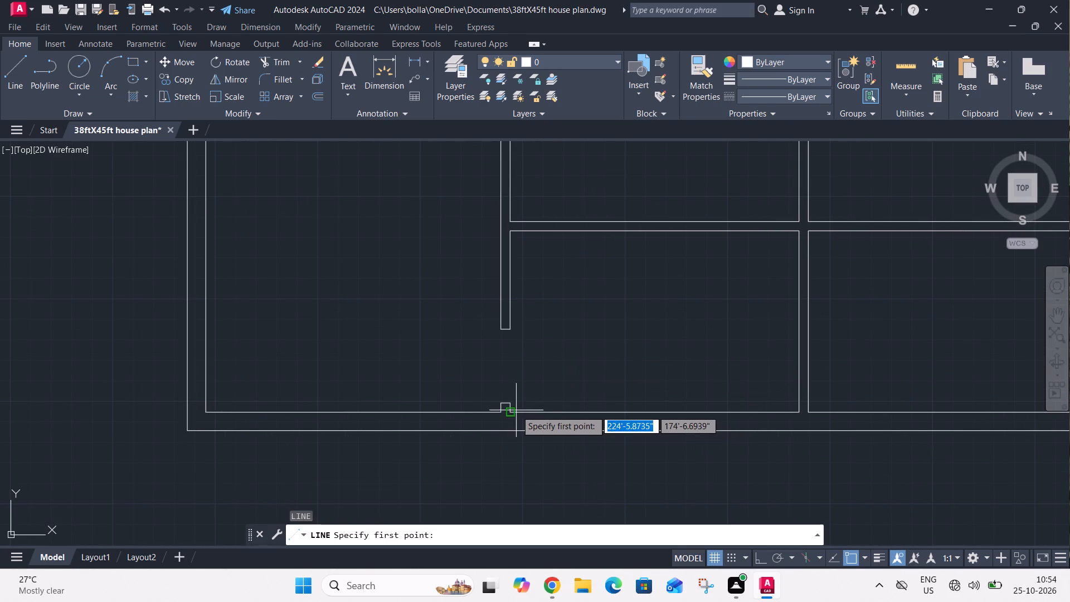
left_click(514, 413)
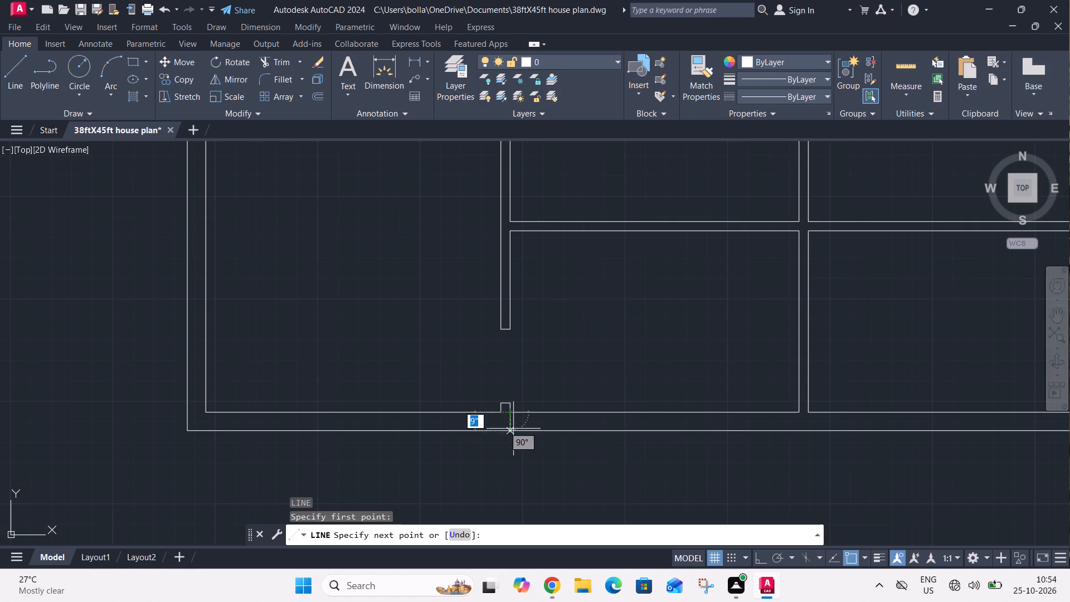
left_click(514, 428)
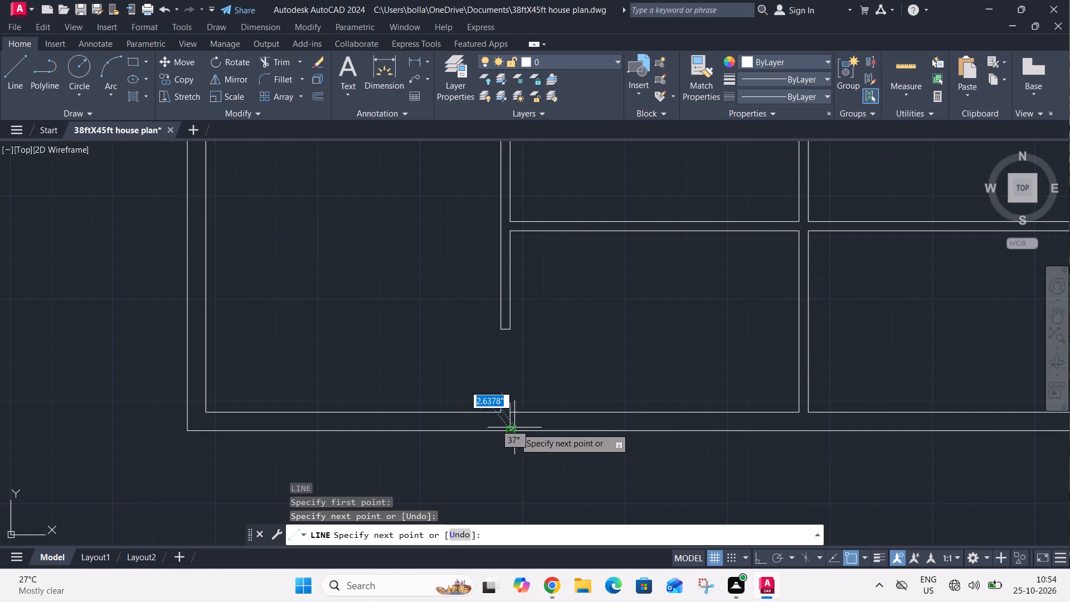
key("Escape")
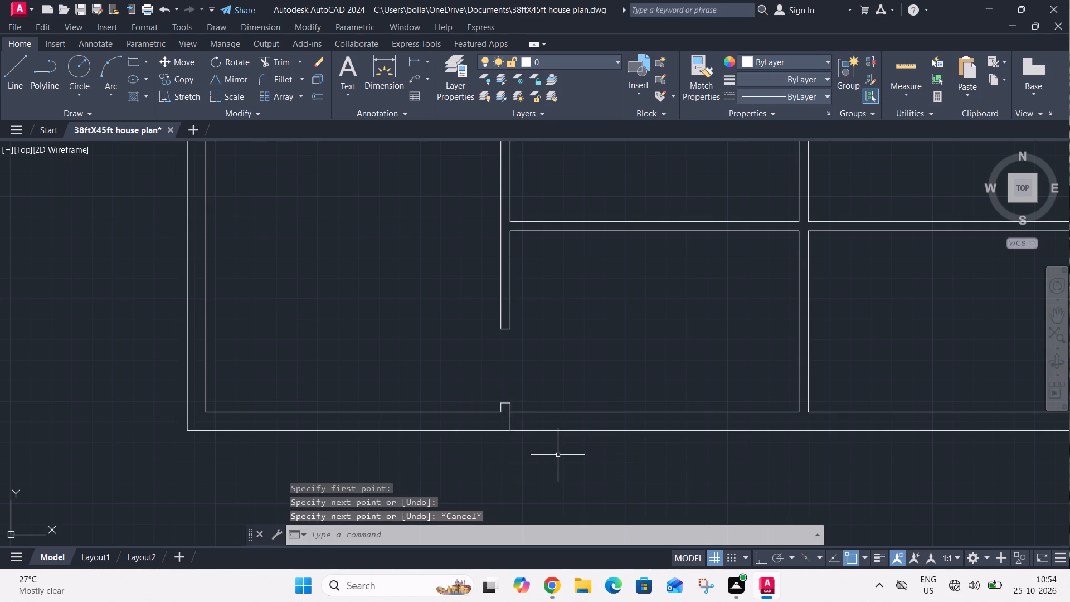
Offset the short line across the bottom exterior wall 9" to the right.
type("o 9\"")
key("Return")
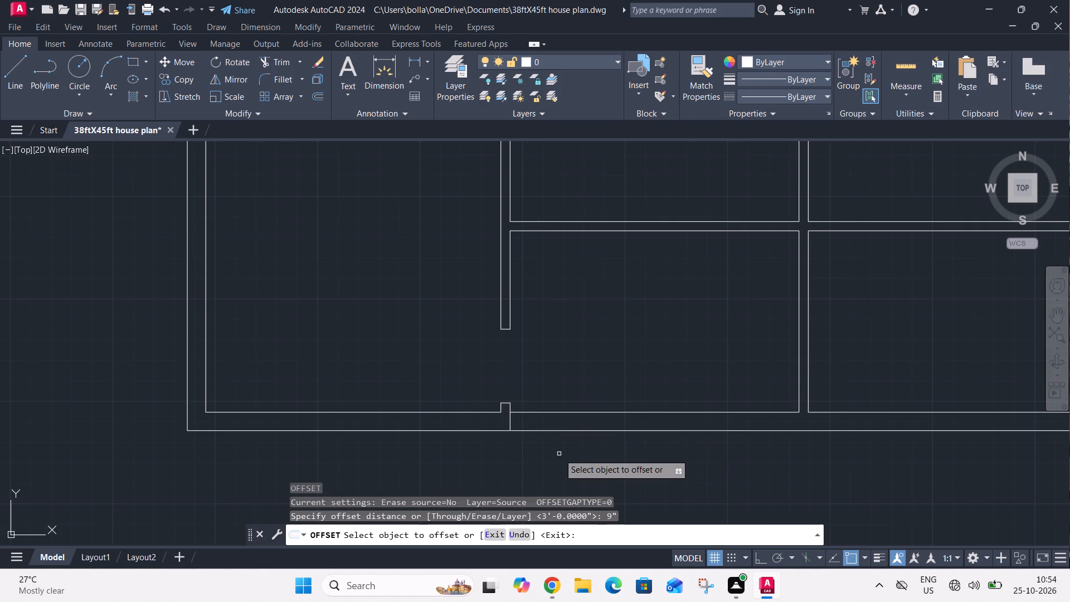
left_click(510, 423)
left_click(527, 425)
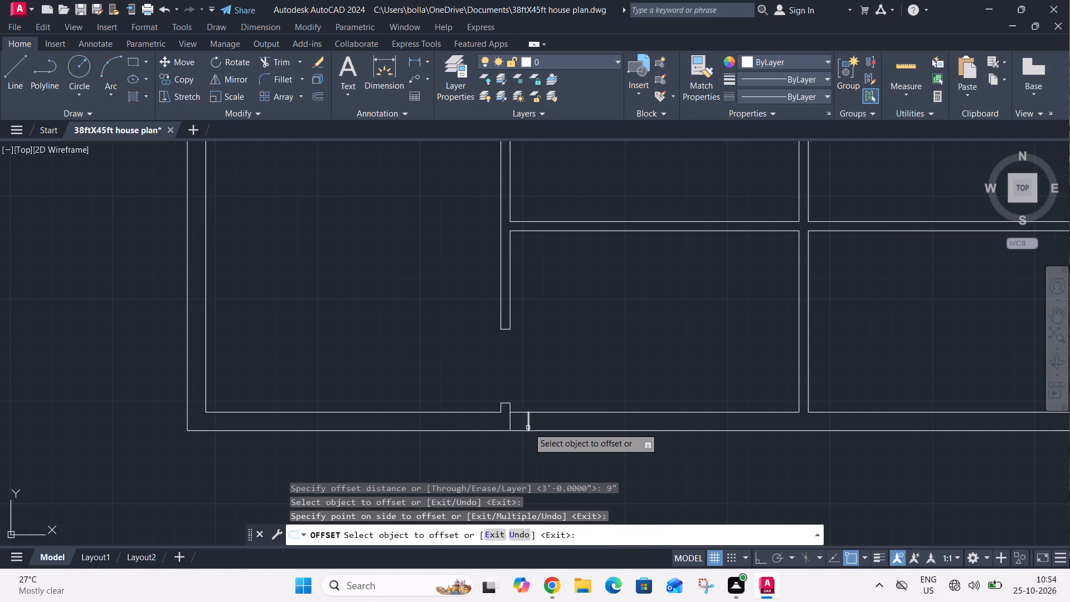
key("Escape")
Offset the new jamb line in the bottom exterior wall 7' to the right.
type("o 7'")
key("Return")
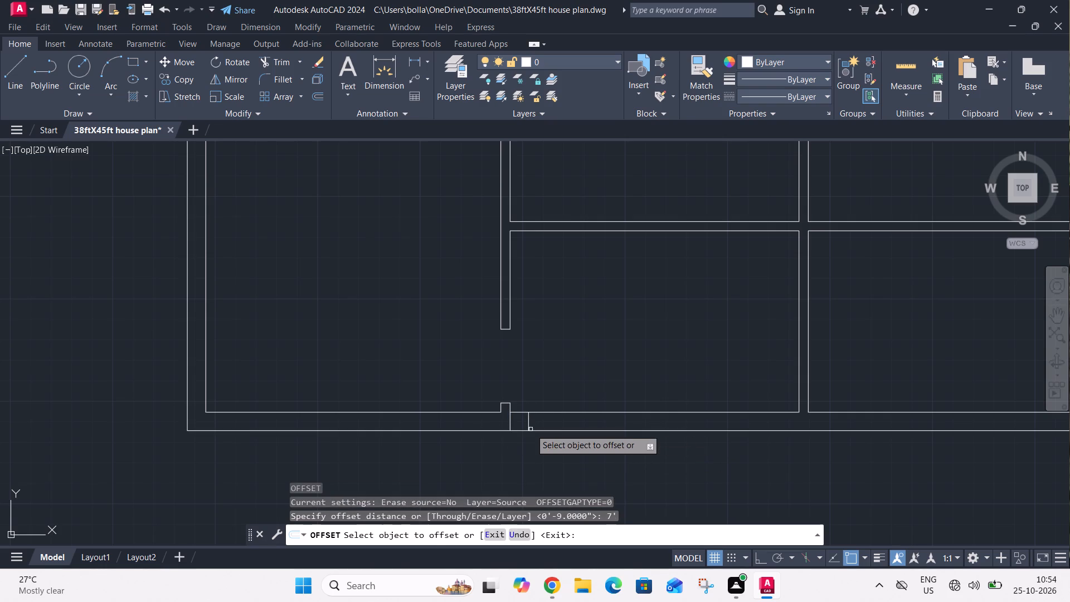
left_click(528, 423)
left_click(559, 420)
key("Escape")
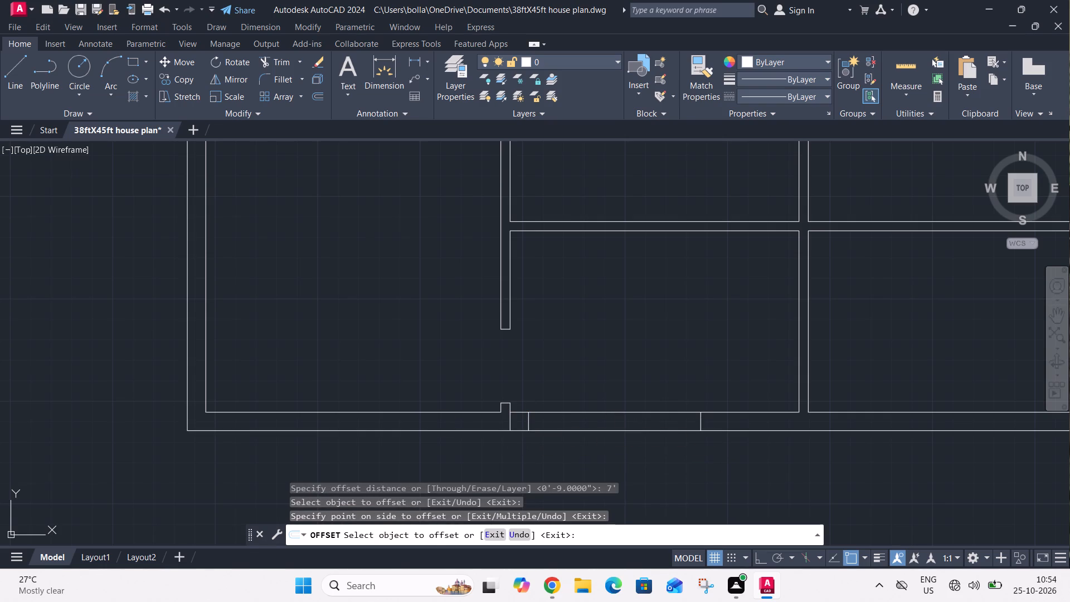
Trim the 7' opening between the jamb lines in the bottom exterior wall and remove the leftover construction line beside the partition.
key("t")
key("r")
key("space")
left_click(589, 468)
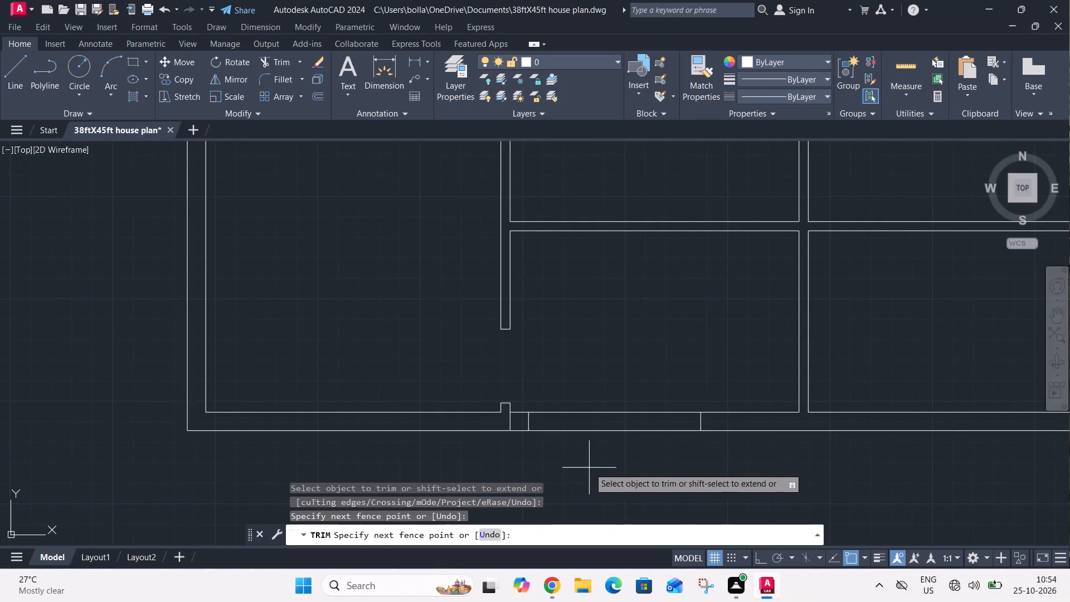
left_click(615, 365)
left_click(512, 423)
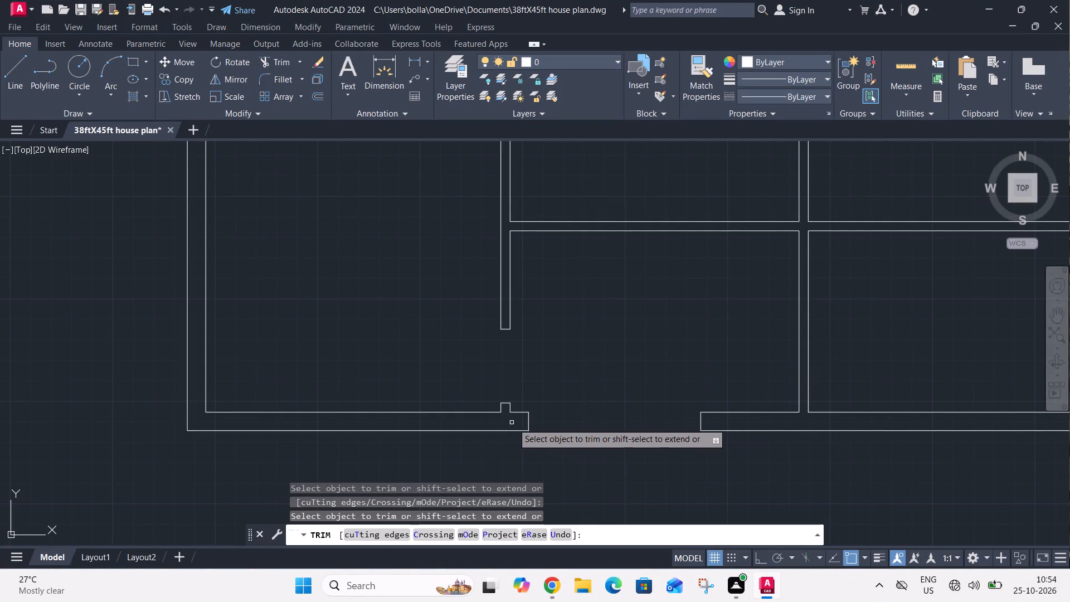
key("Escape")
Offset the inner face of the bottom right room's right exterior wall 11'10" to the left.
scroll(621, 497, "down", 2)
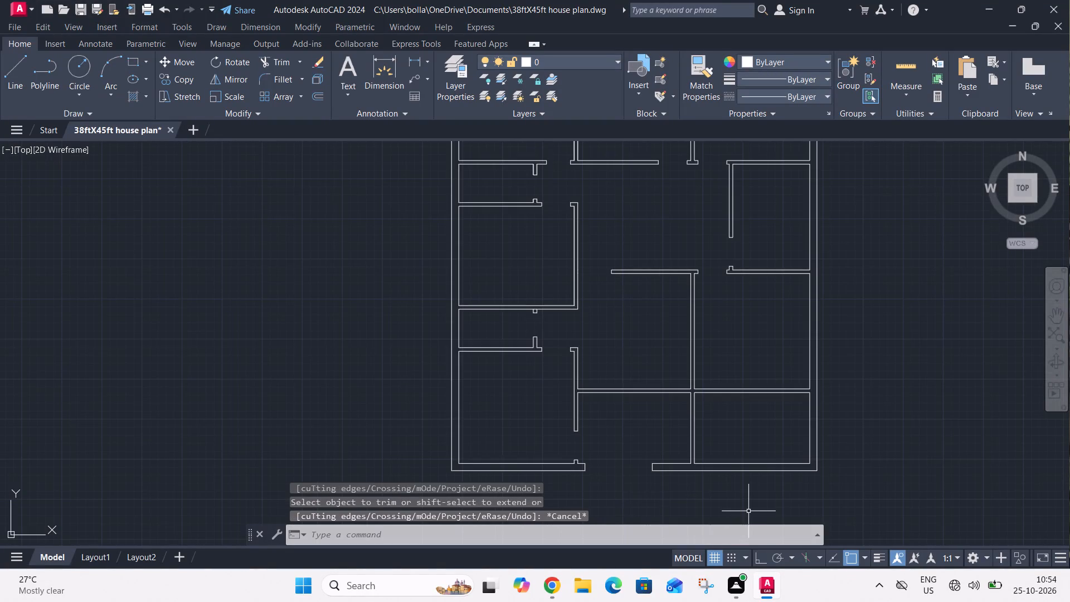
middle_click_drag(748, 511, 604, 473)
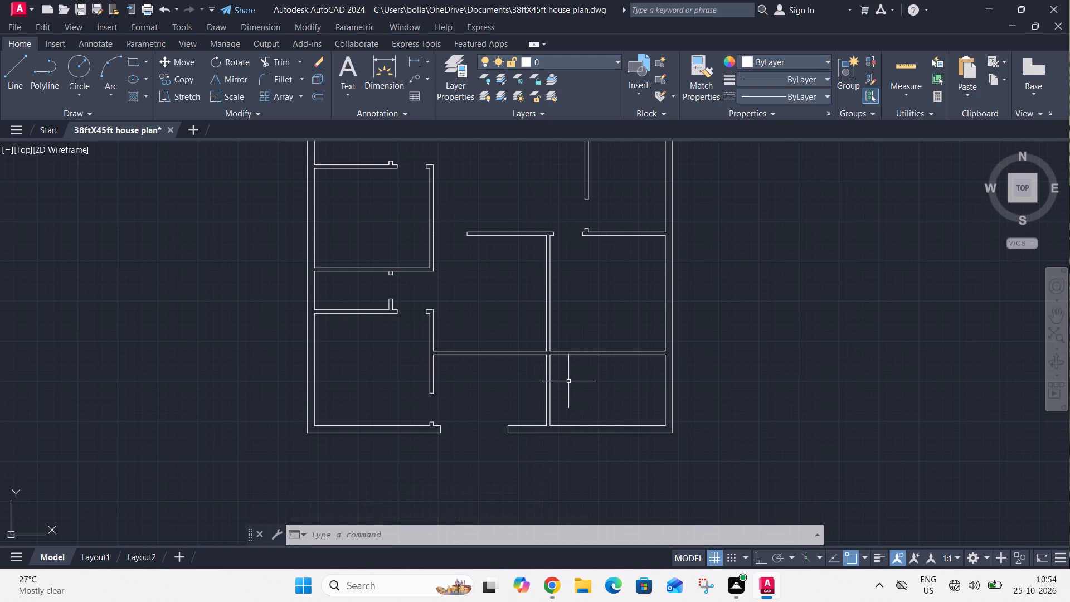
type("o")
key("space")
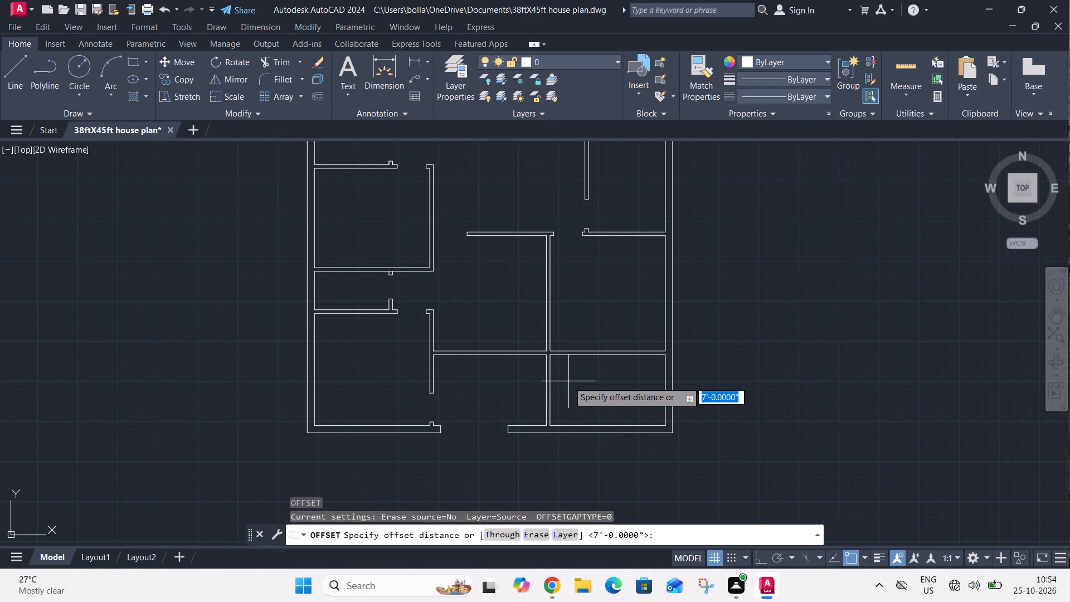
type("11")
type("'2")
key("BackSpace")
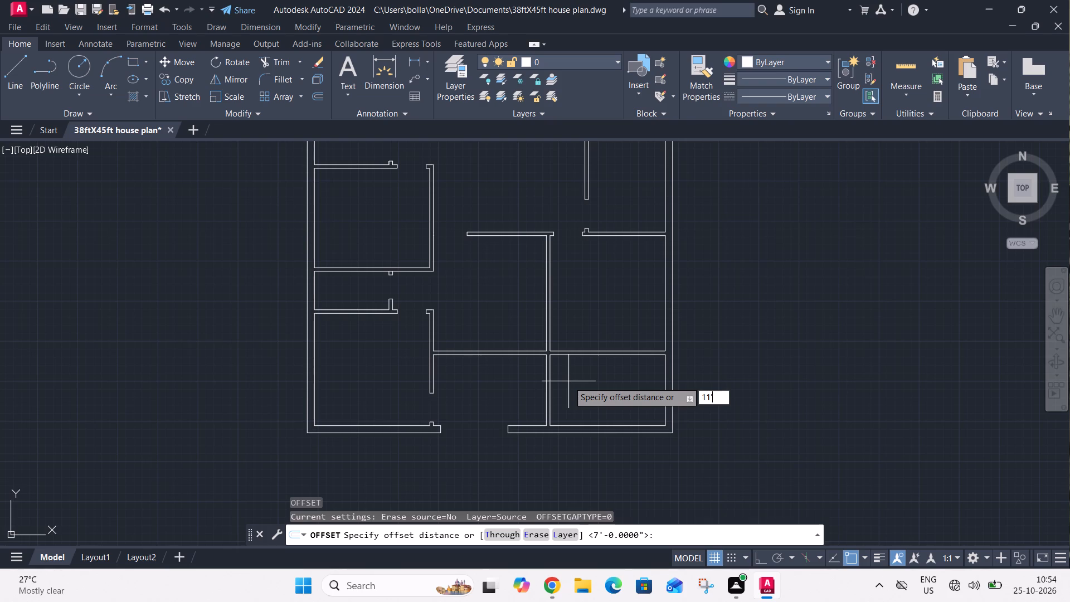
type("10")
key("shift+quotedbl")
key("Return")
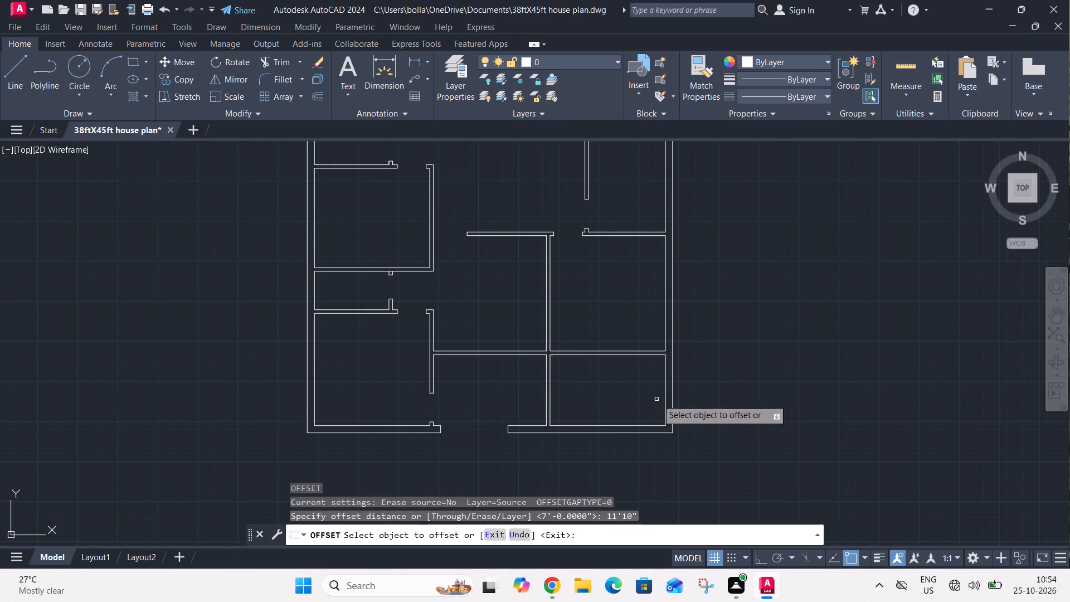
left_click(665, 398)
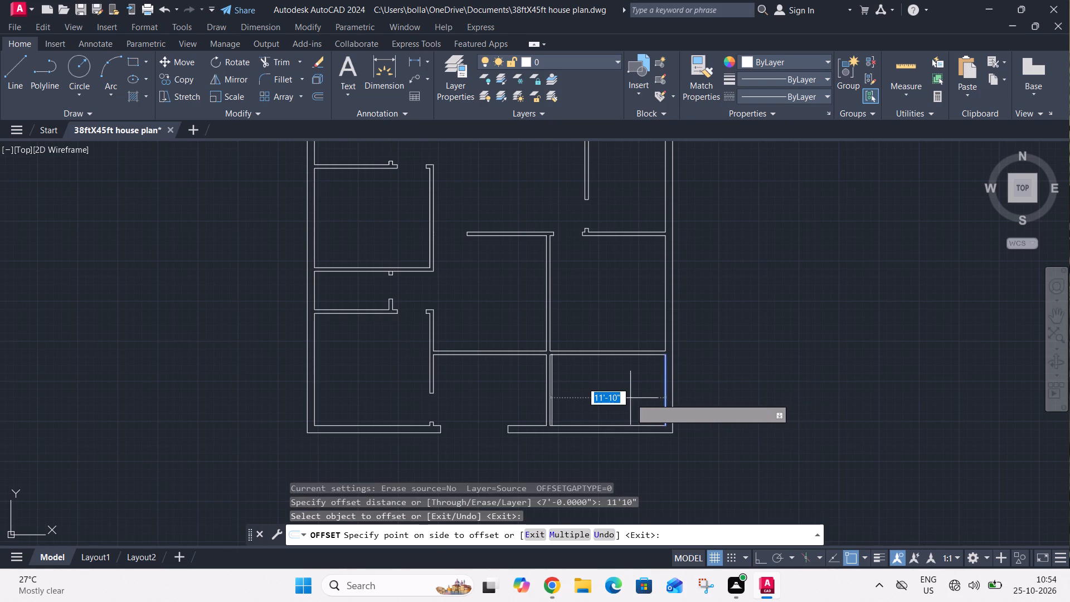
scroll(630, 398, "up", 2)
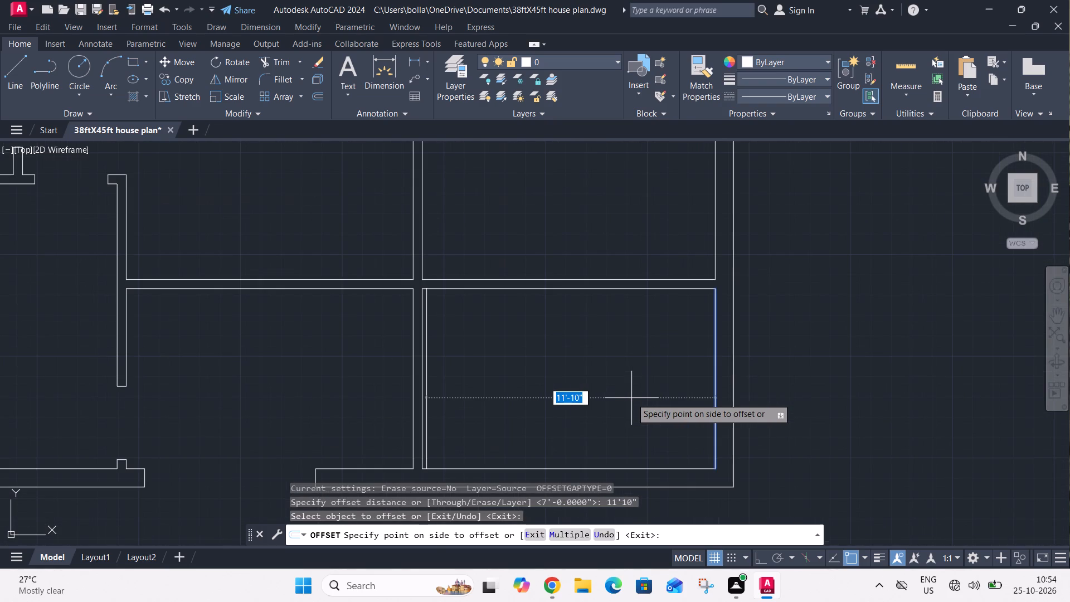
left_click(631, 398)
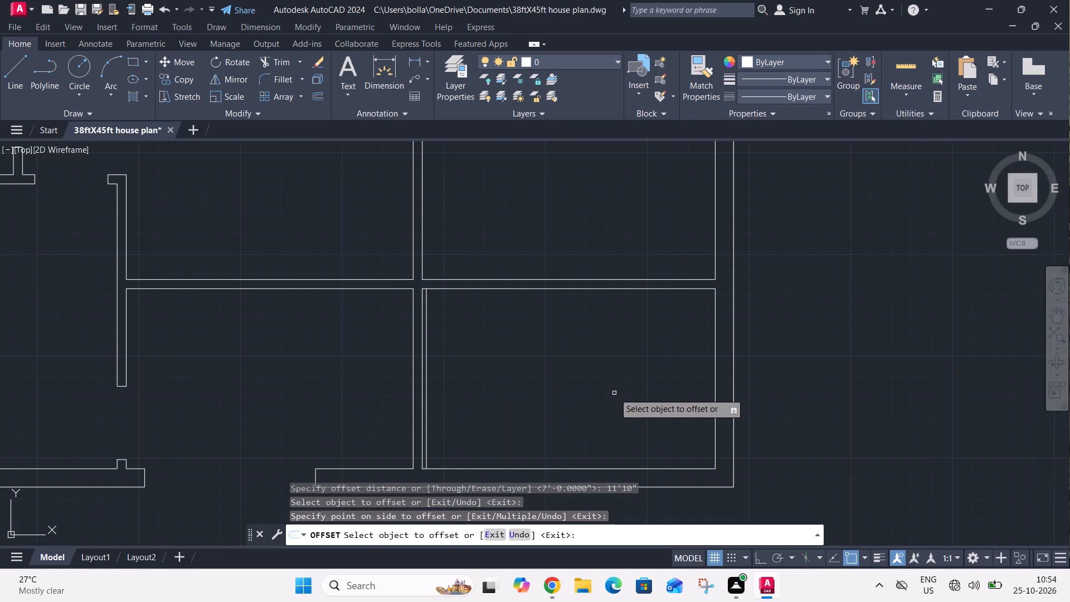
key("Escape")
Offset the new vertical line near the bottom right room's left partition 8'4" to the right.
type("o")
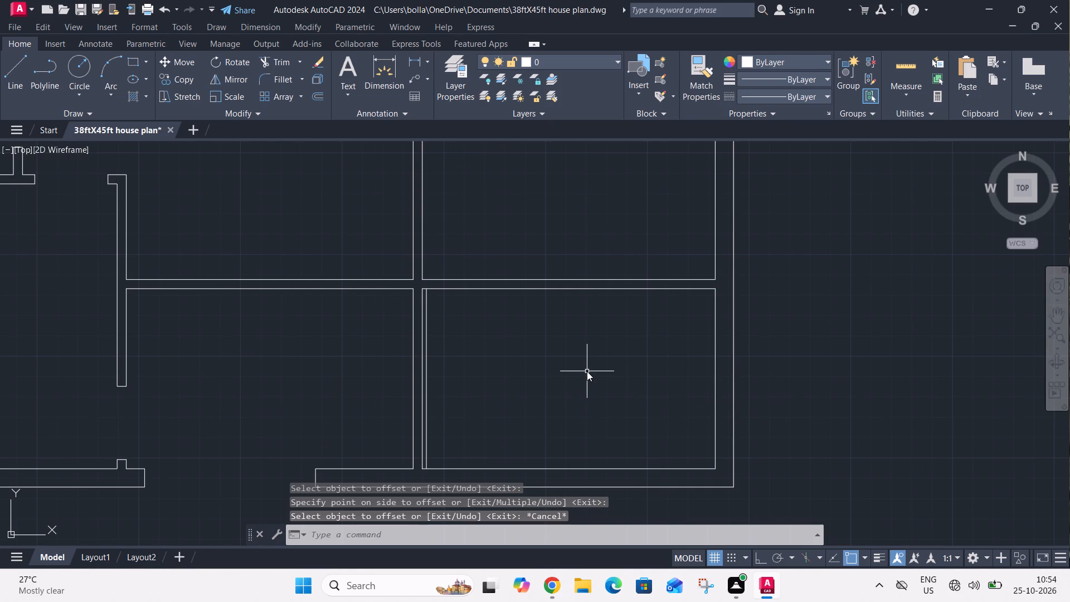
key("space")
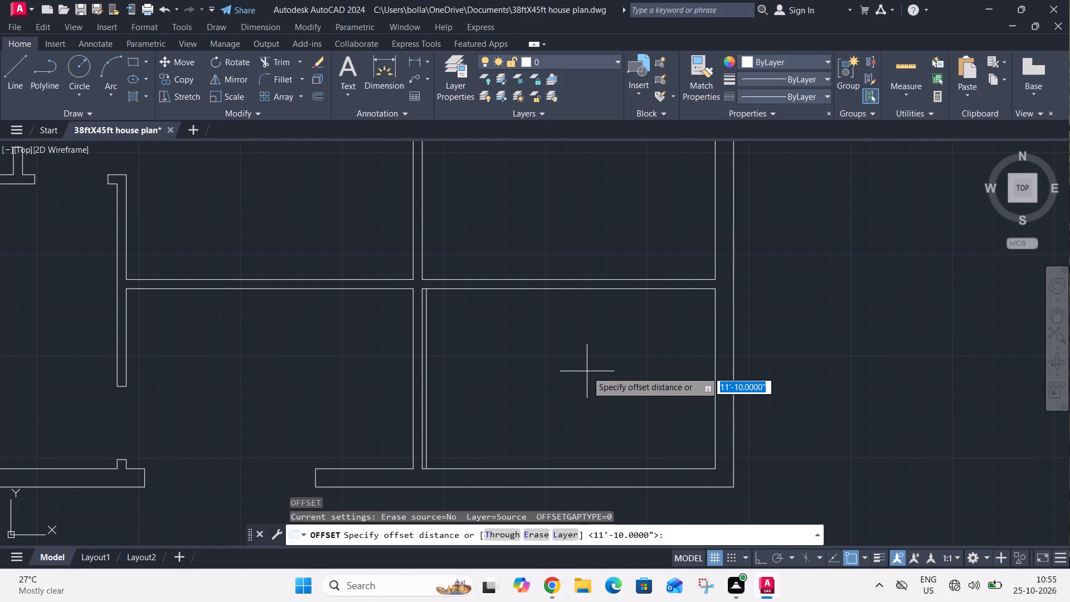
type("8'")
type("4\"")
key("Return")
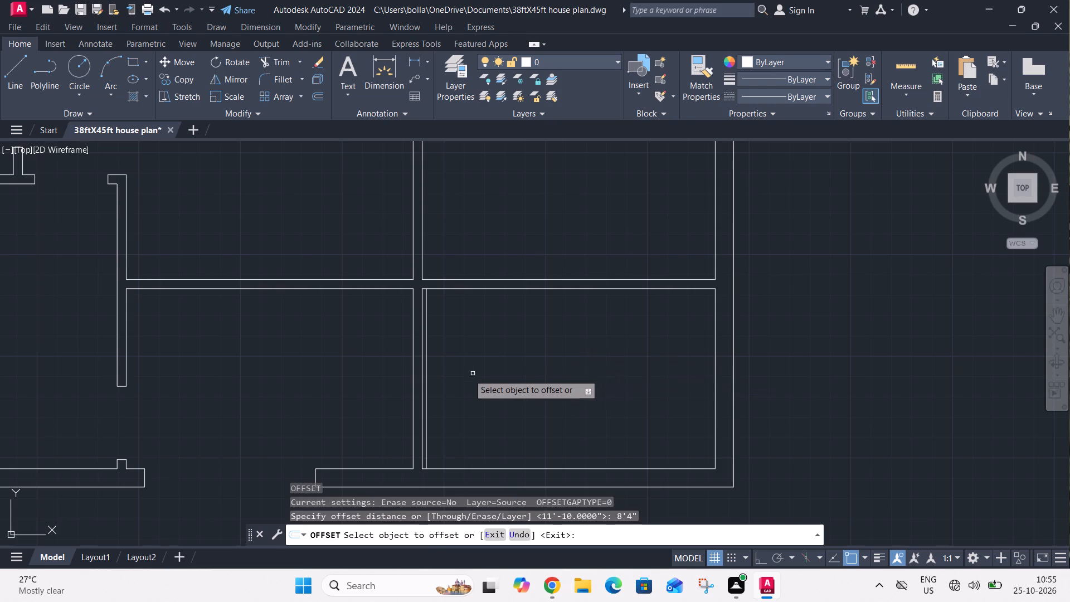
left_click(426, 395)
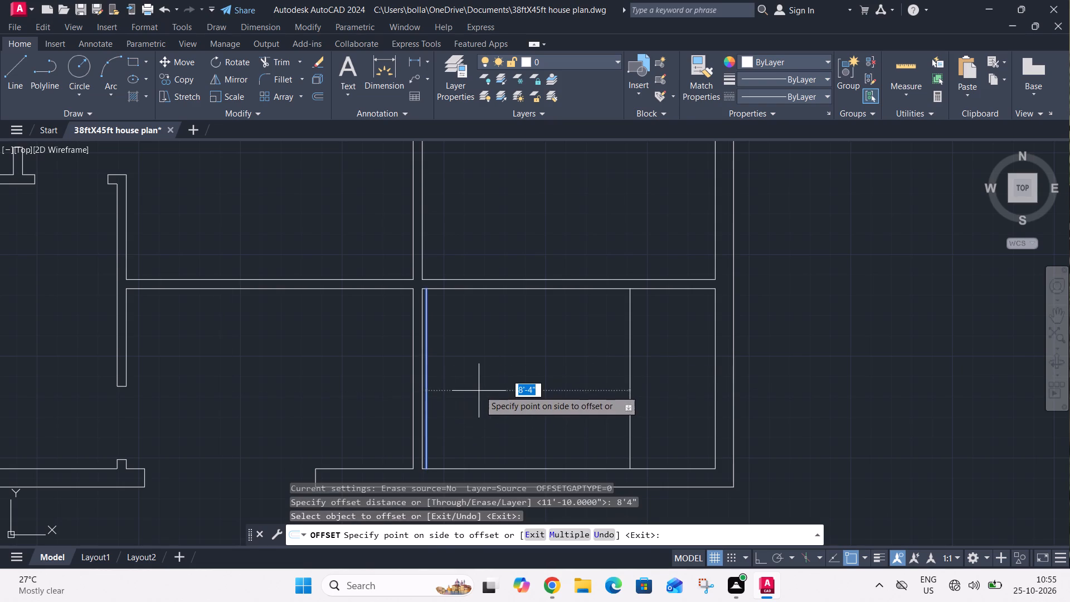
left_click(479, 390)
key("Escape")
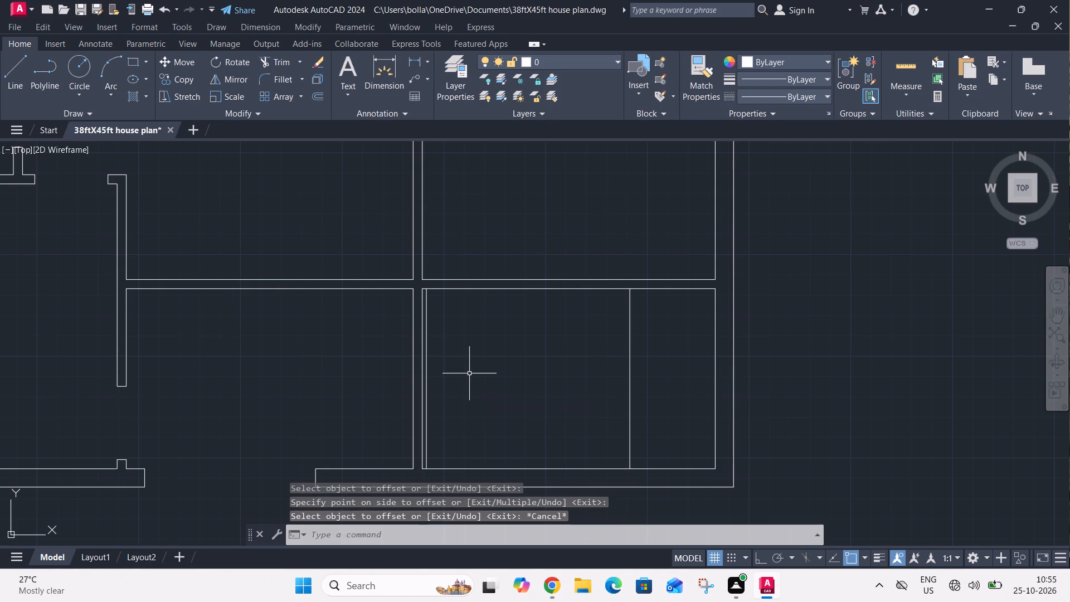
Offset the top and bottom inner faces of the bottom right room 3'6" into the room.
type("o")
key("space")
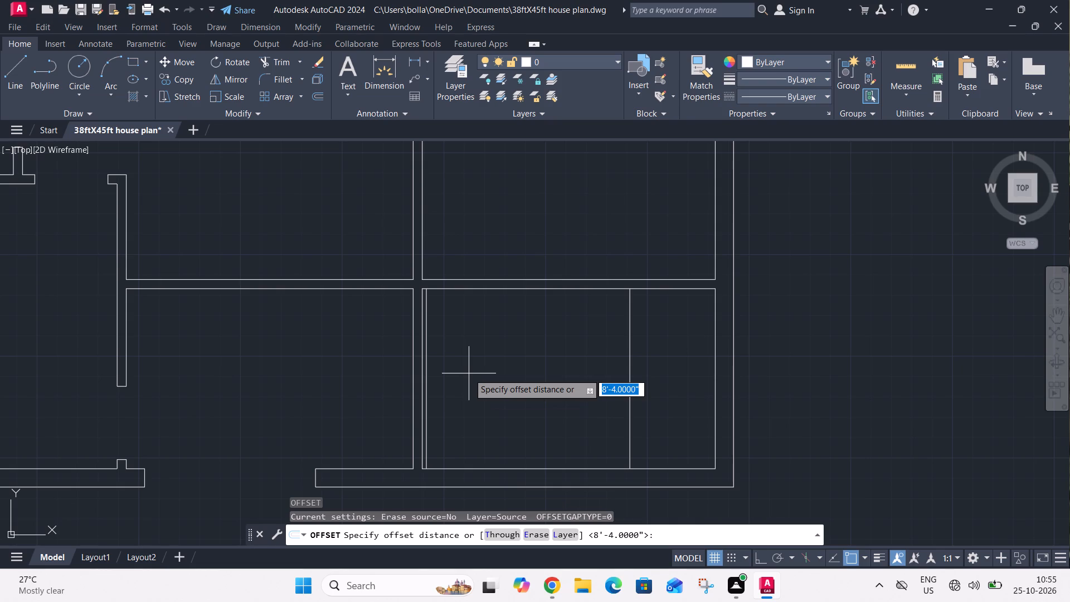
type("3'")
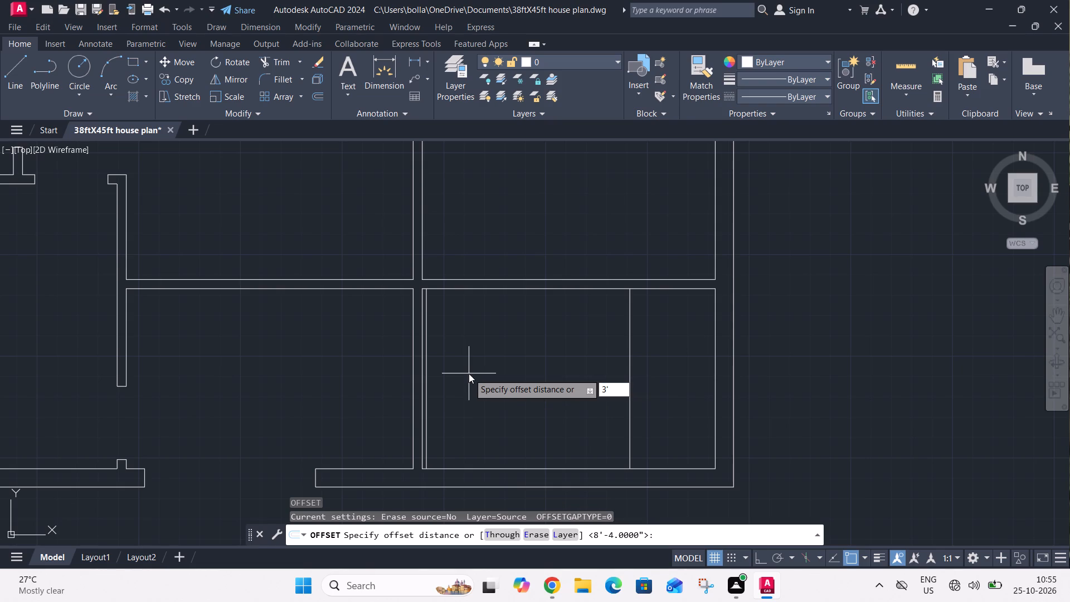
type("6\"")
key("Return")
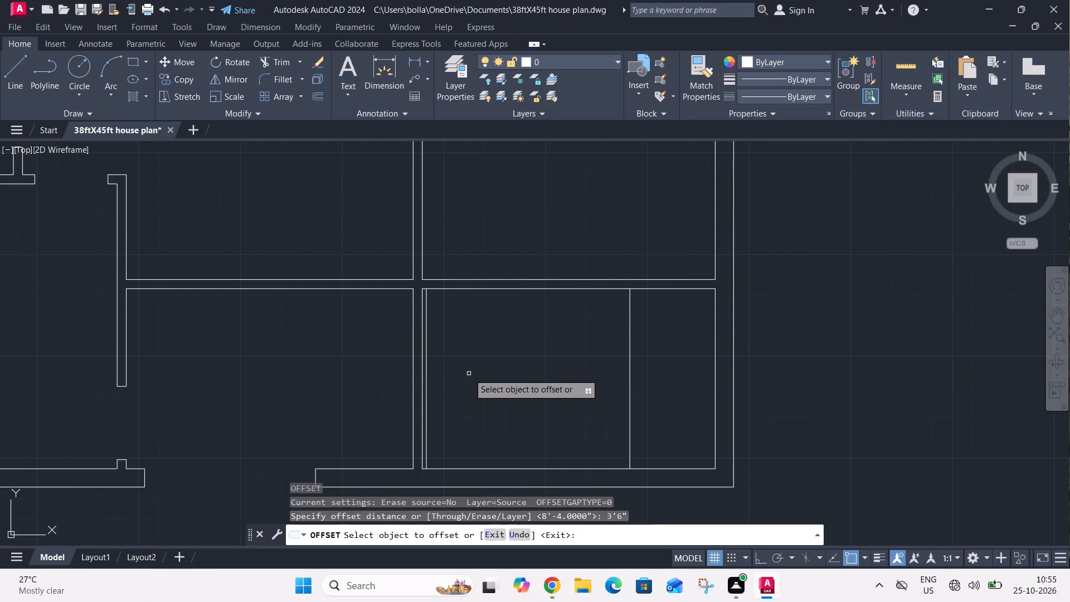
left_click(523, 289)
left_click(526, 310)
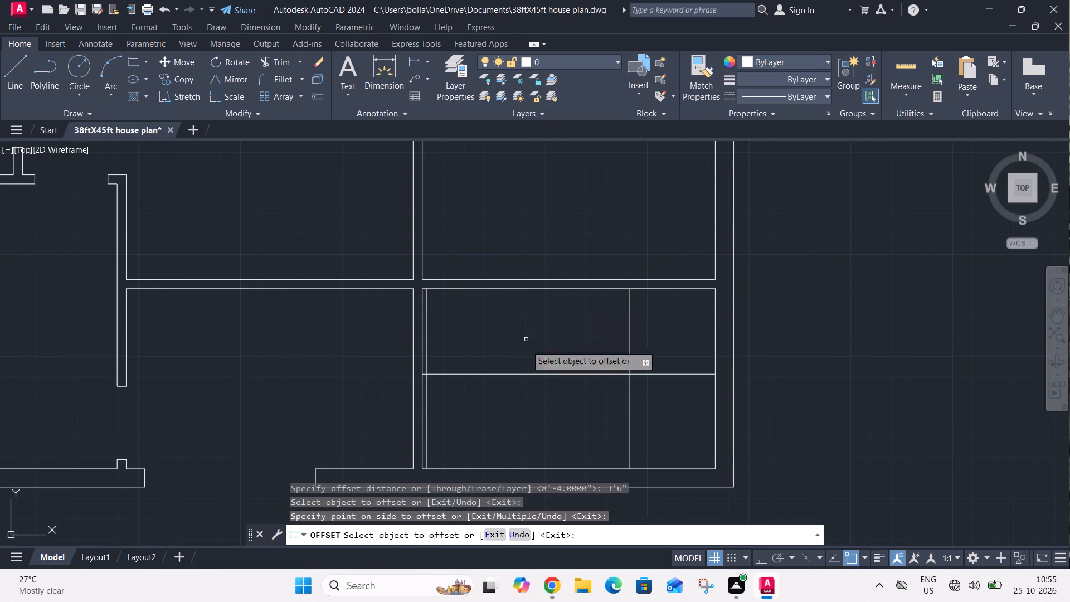
left_click(533, 468)
left_click(541, 442)
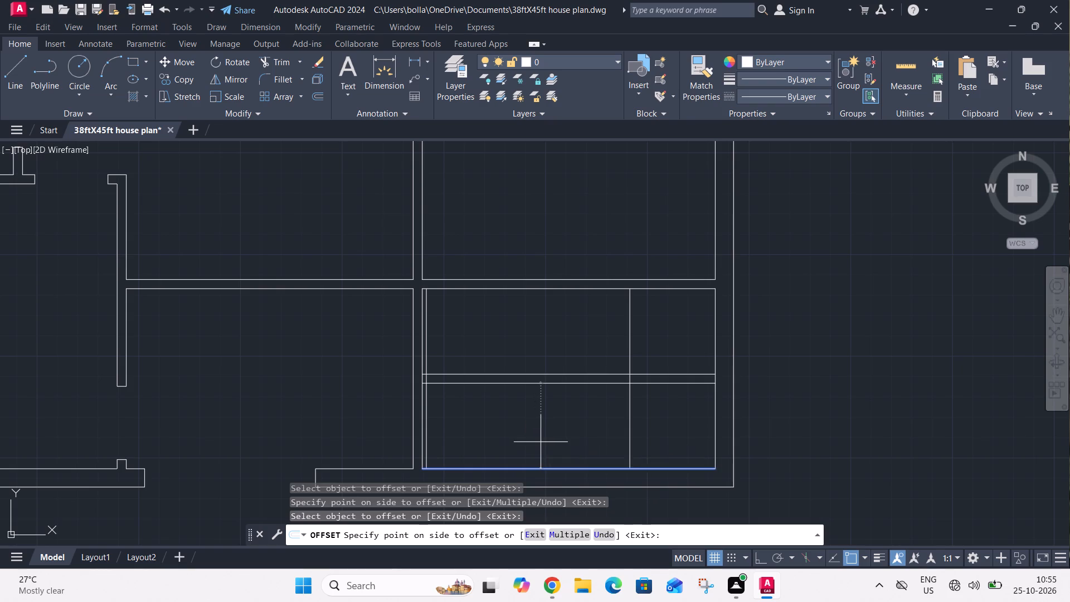
key("Escape")
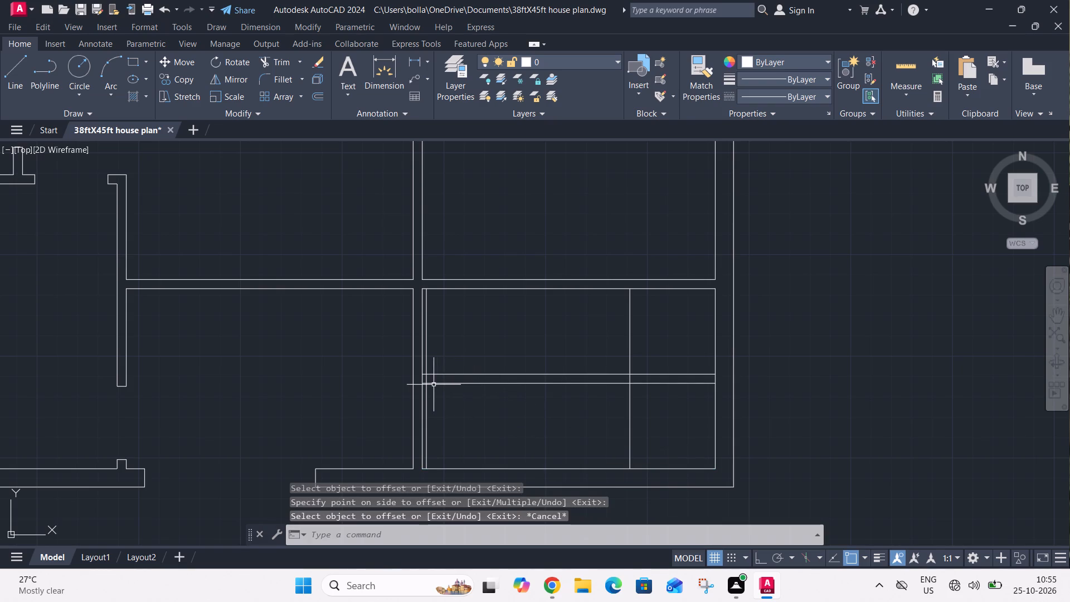
Trim away both lines of the bottom right room's left partition above and below the two horizontal middle lines.
scroll(422, 380, "up", 2)
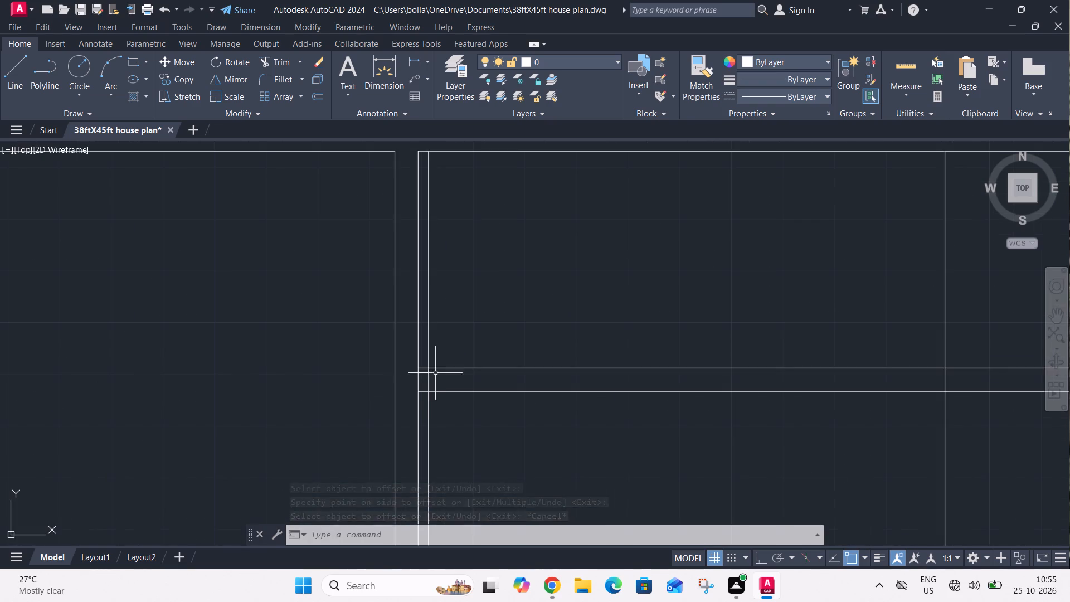
scroll(437, 360, "down", 2)
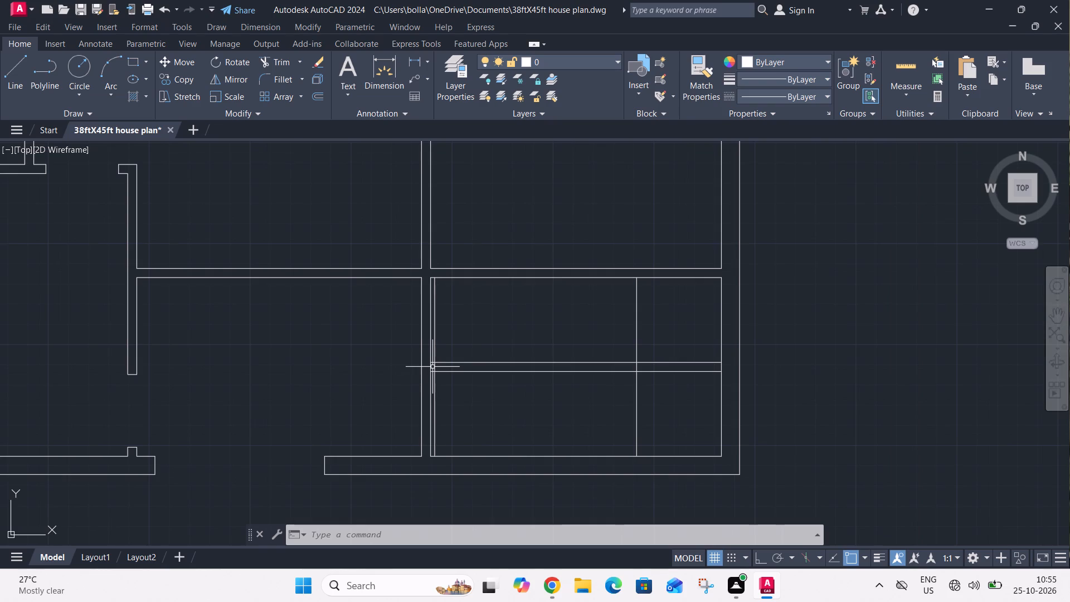
key("t")
type("r")
key("space")
left_click(447, 339)
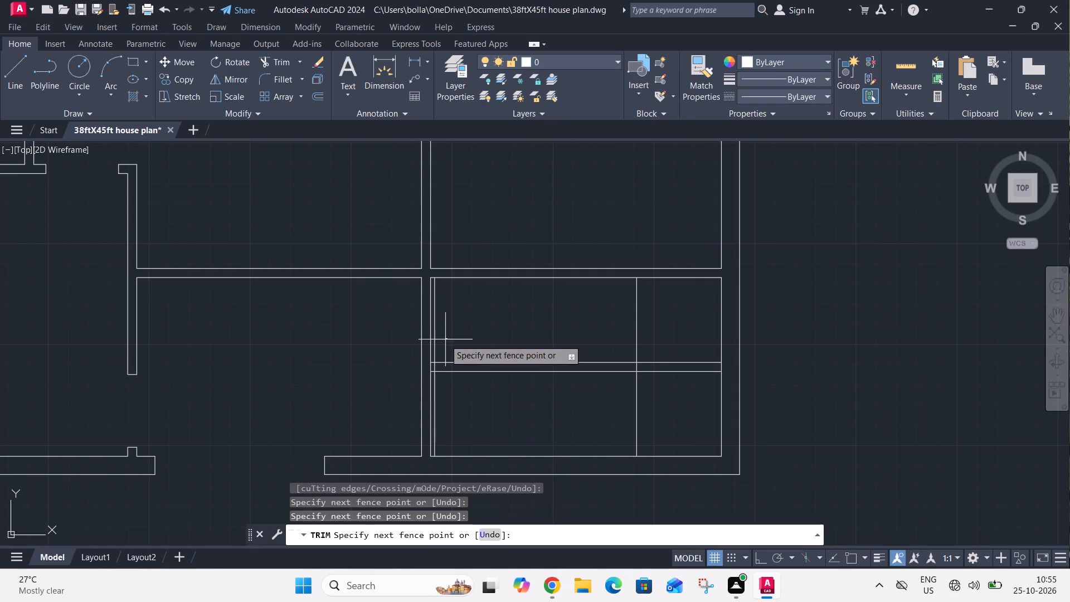
left_click(445, 339)
scroll(429, 343, "up", 3)
left_click(436, 343)
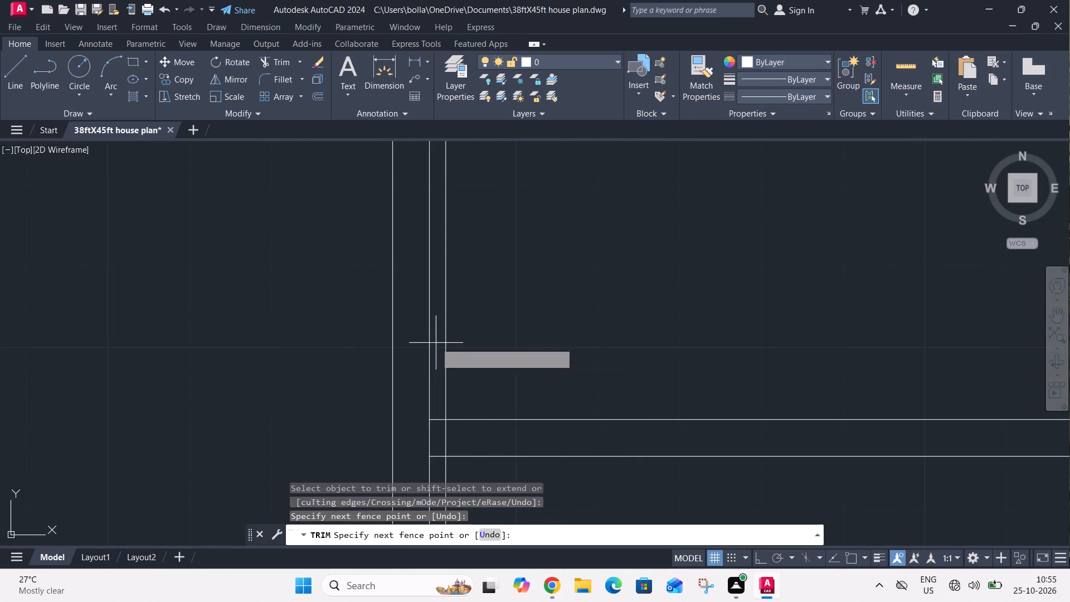
left_click(389, 335)
scroll(403, 309, "down", 3)
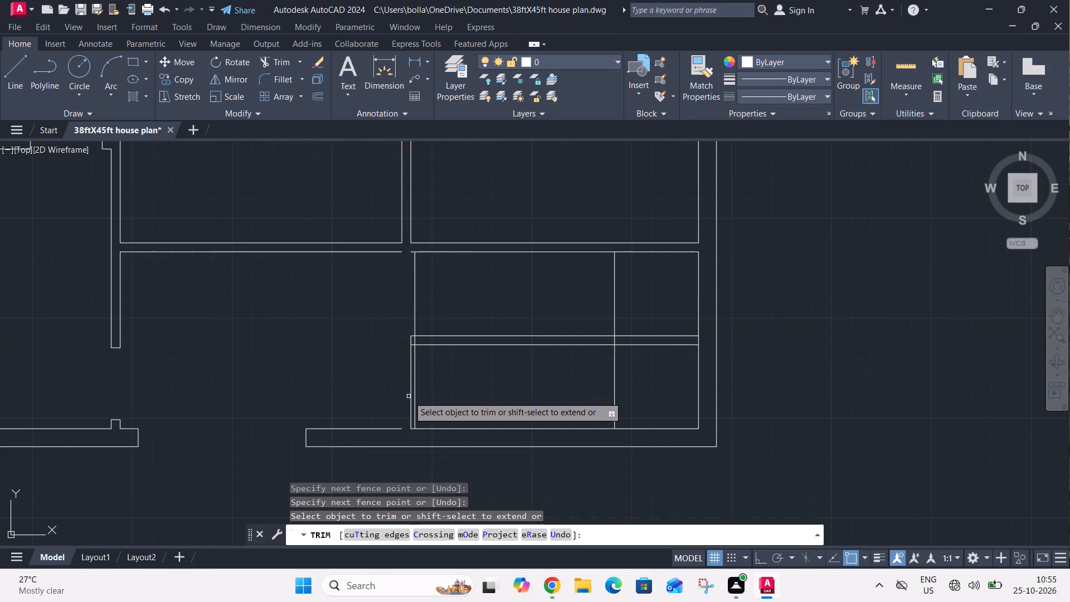
scroll(408, 396, "up", 3)
left_click(415, 396)
left_click(390, 402)
key("grave")
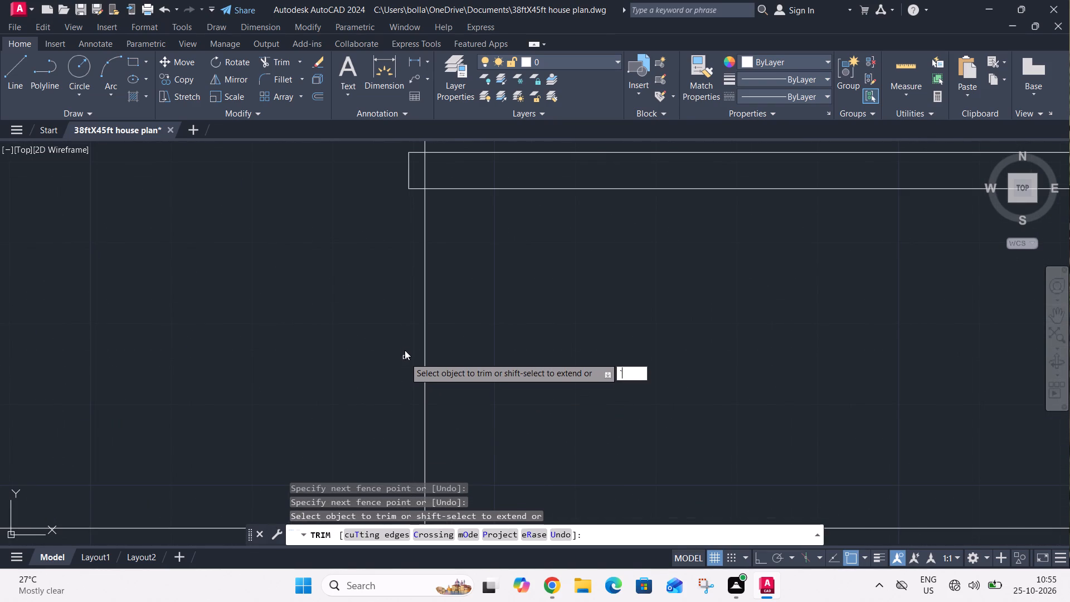
key("Escape")
Join the two segments of the bottom exterior wall's inner face across the gap where the partition stood.
scroll(408, 342, "down", 3)
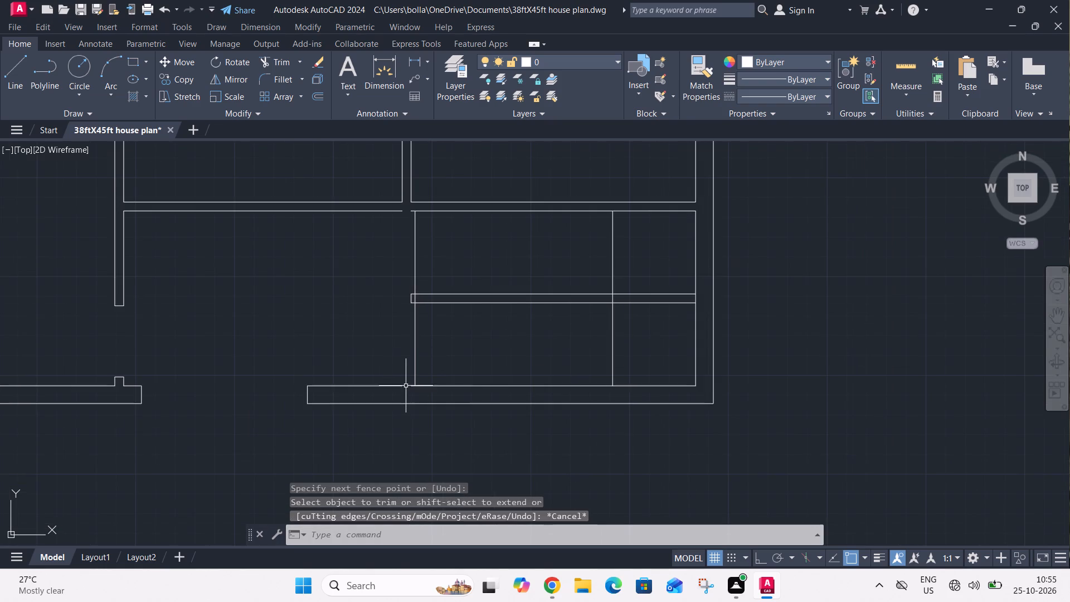
scroll(408, 391, "up", 4)
left_click(424, 346)
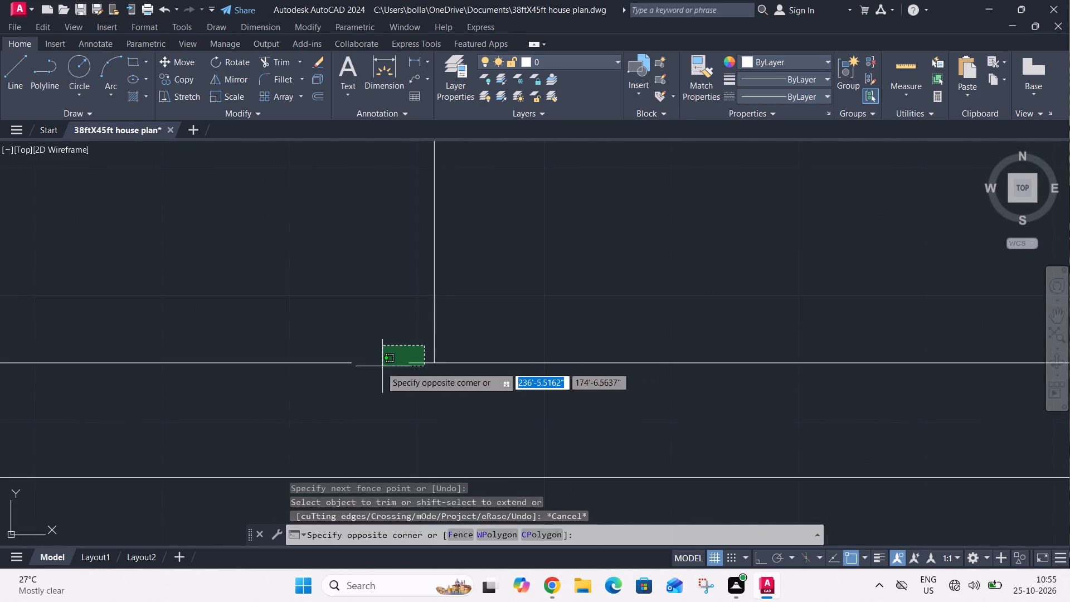
left_click(335, 386)
type("j")
key("space")
scroll(376, 407, "down", 3)
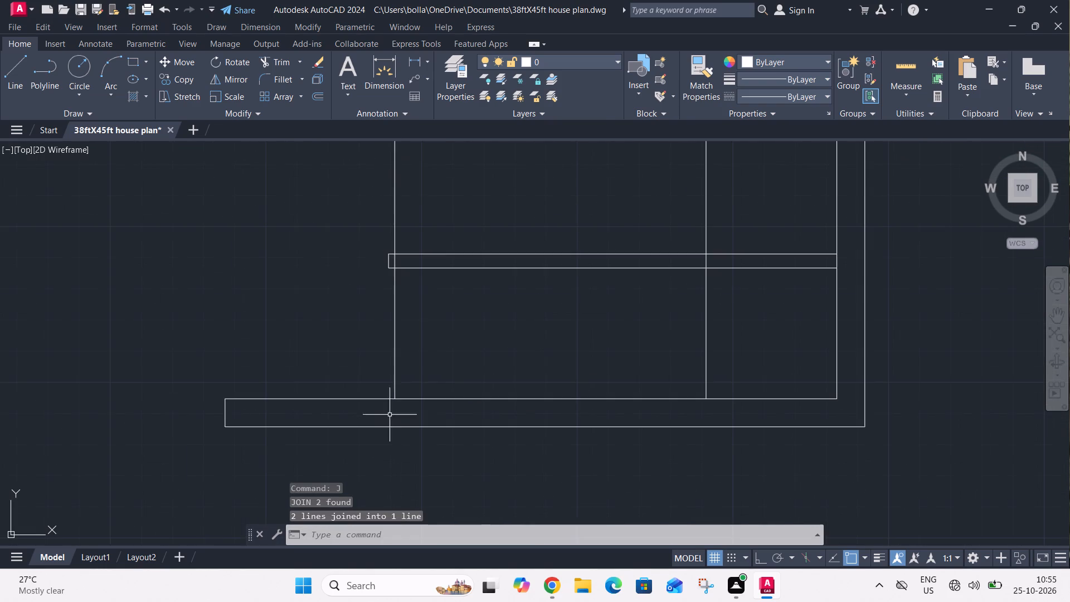
Trim the two horizontal middle lines to the right of the 8'4" offset line.
middle_click_drag(473, 314, 366, 406)
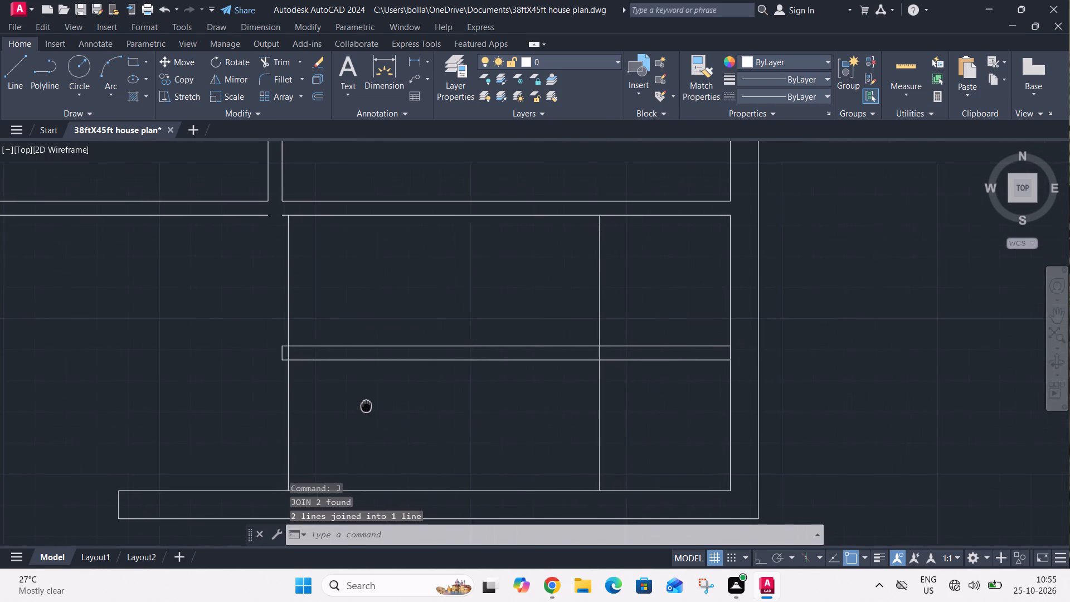
middle_click_drag(366, 406, 366, 406)
key("t")
key("r")
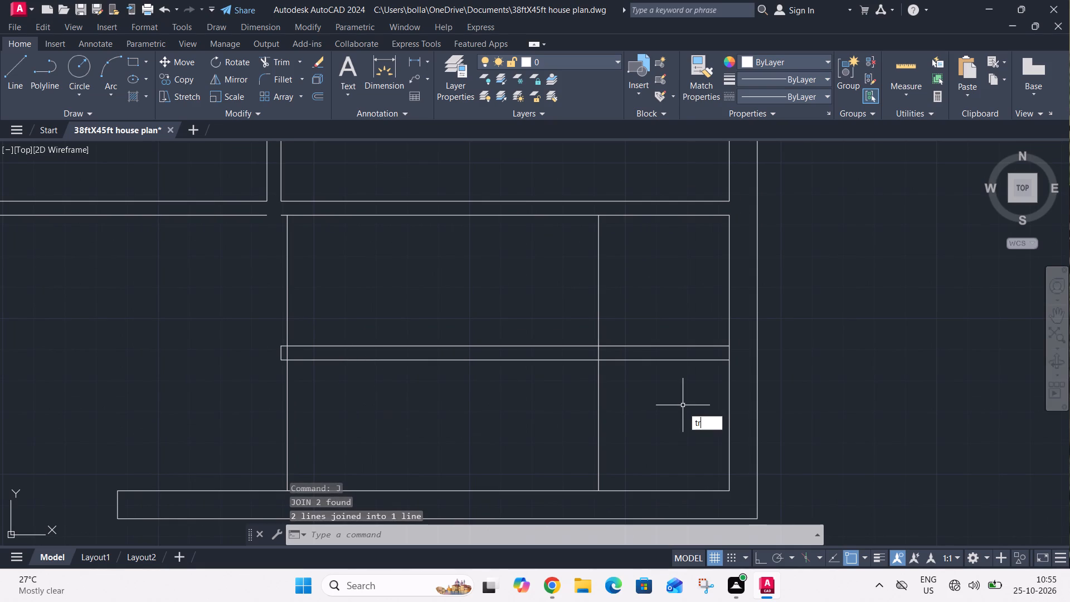
key("space")
left_click(674, 410)
left_click(672, 319)
key("Escape")
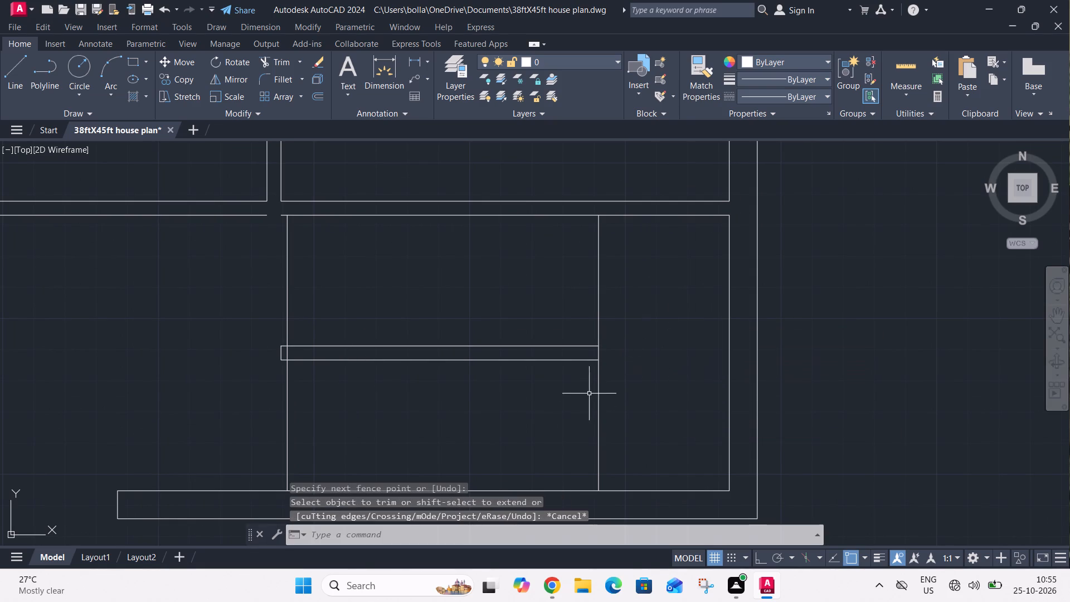
Stretch the left end of the horizontal middle strip to the room's left vertical line.
middle_click_drag(565, 401, 823, 412)
scroll(534, 358, "up", 3)
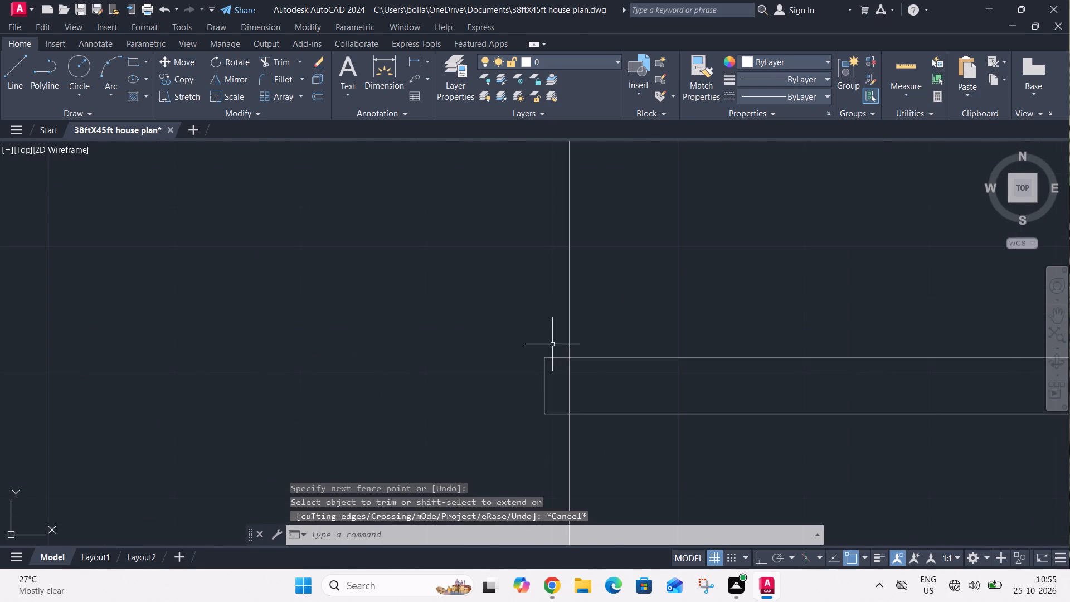
left_click(553, 344)
left_click(533, 428)
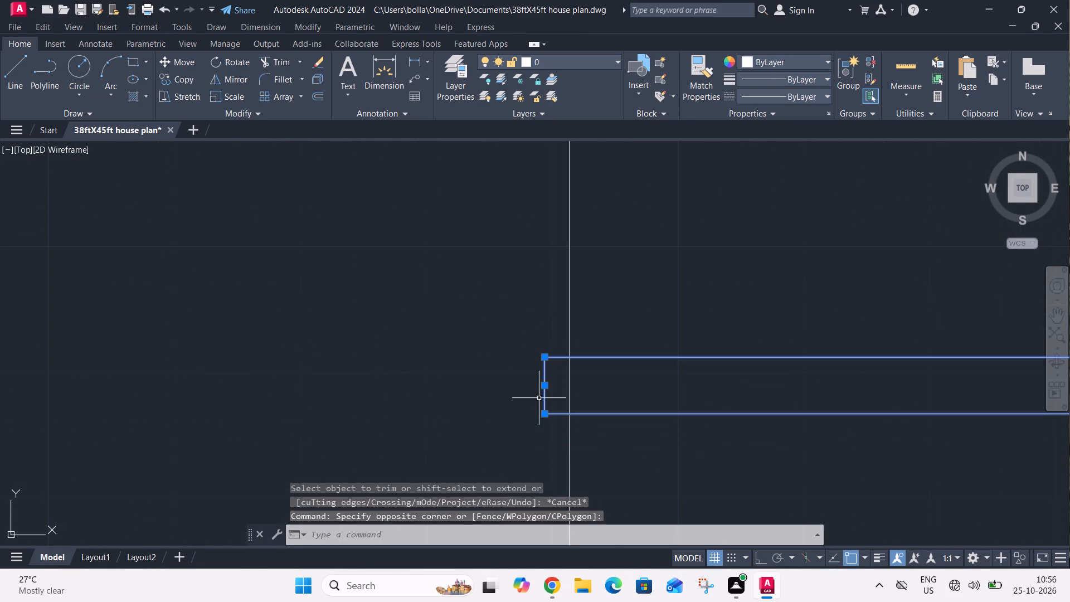
key("Escape")
key("s")
key("space")
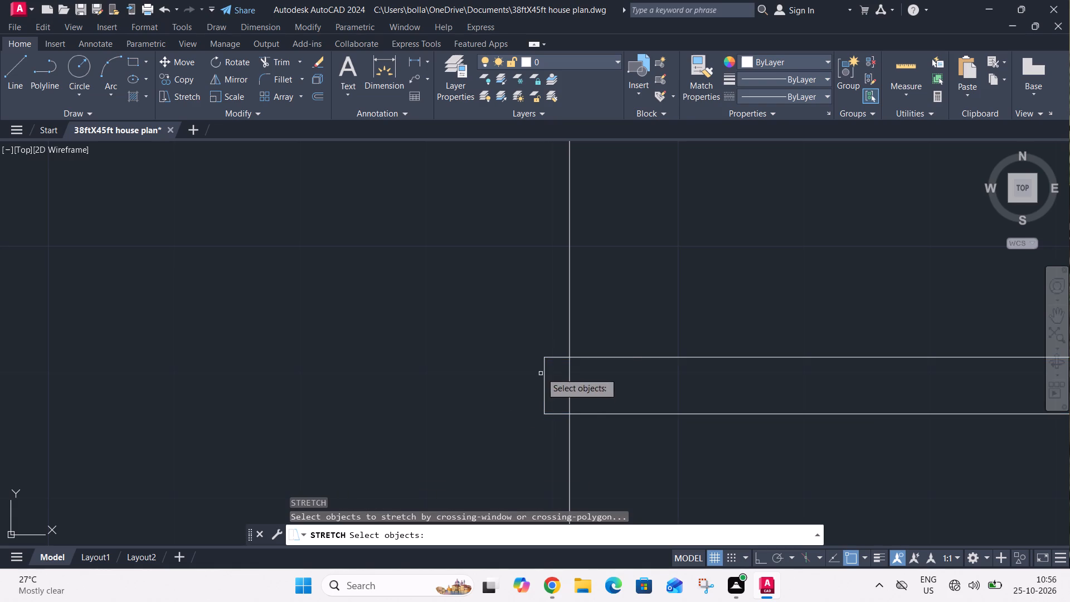
left_click(558, 351)
left_click(521, 438)
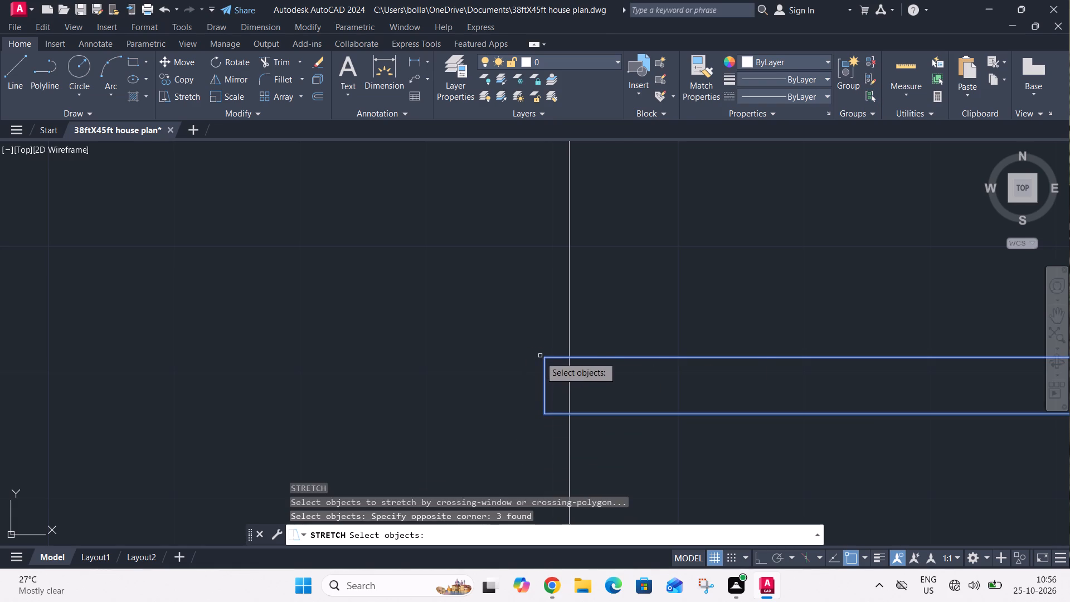
key("space")
left_click(543, 355)
left_click(572, 357)
scroll(572, 357, "down", 3)
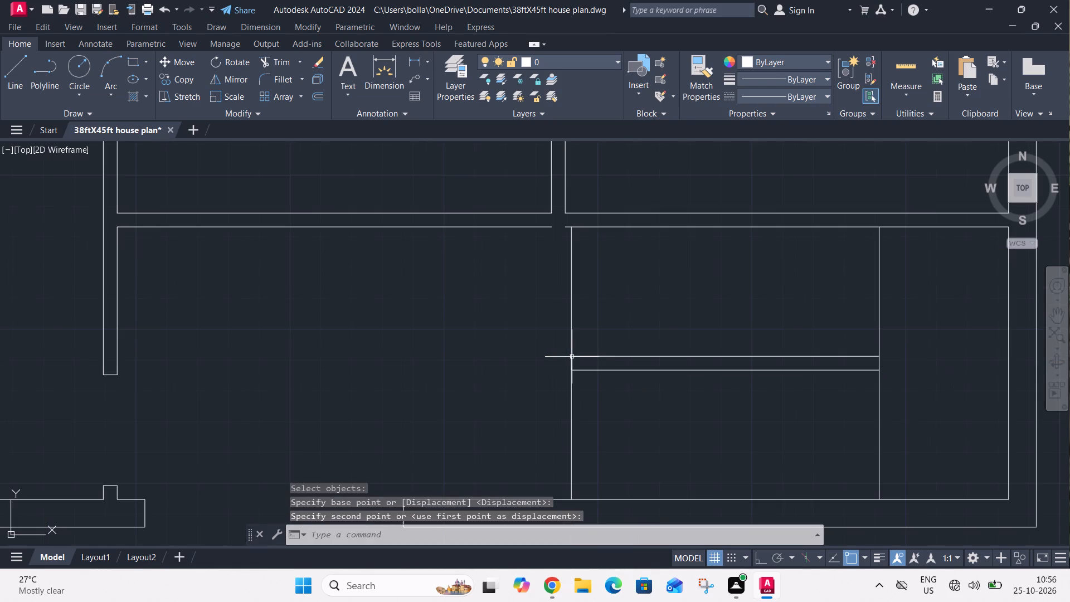
Offset the room's left vertical line 9" to the right successively, making ten evenly spaced stair tread lines.
middle_click_drag(706, 383, 554, 385)
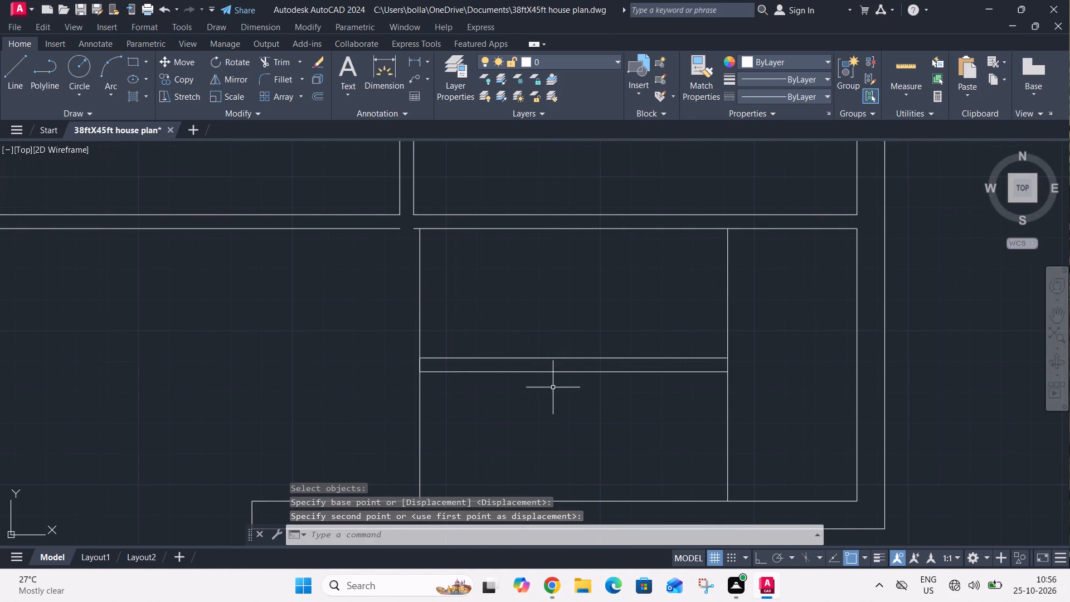
type("o")
key("space")
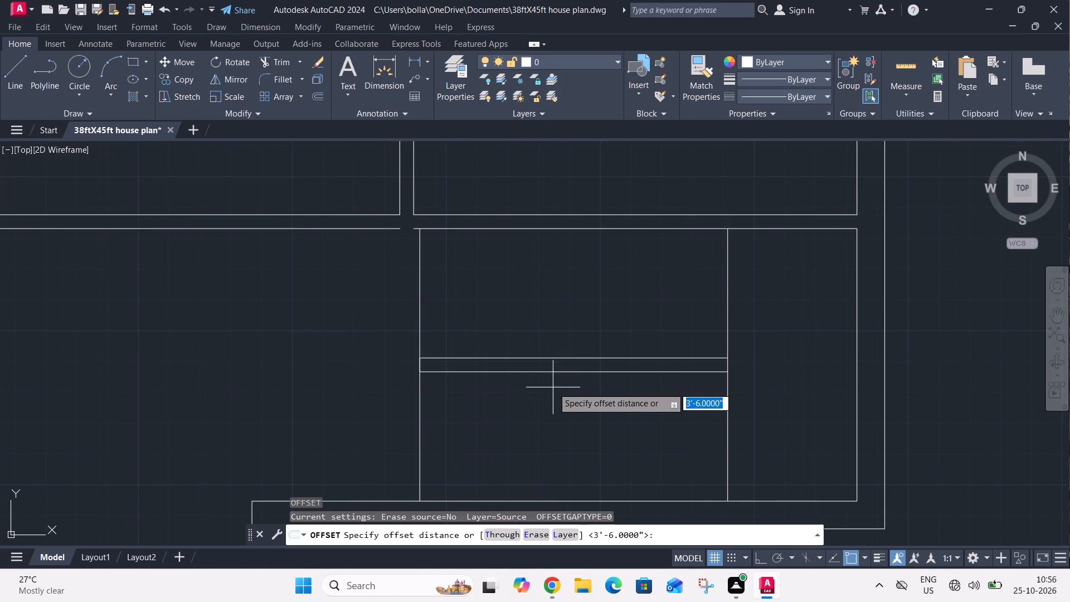
type("9\"")
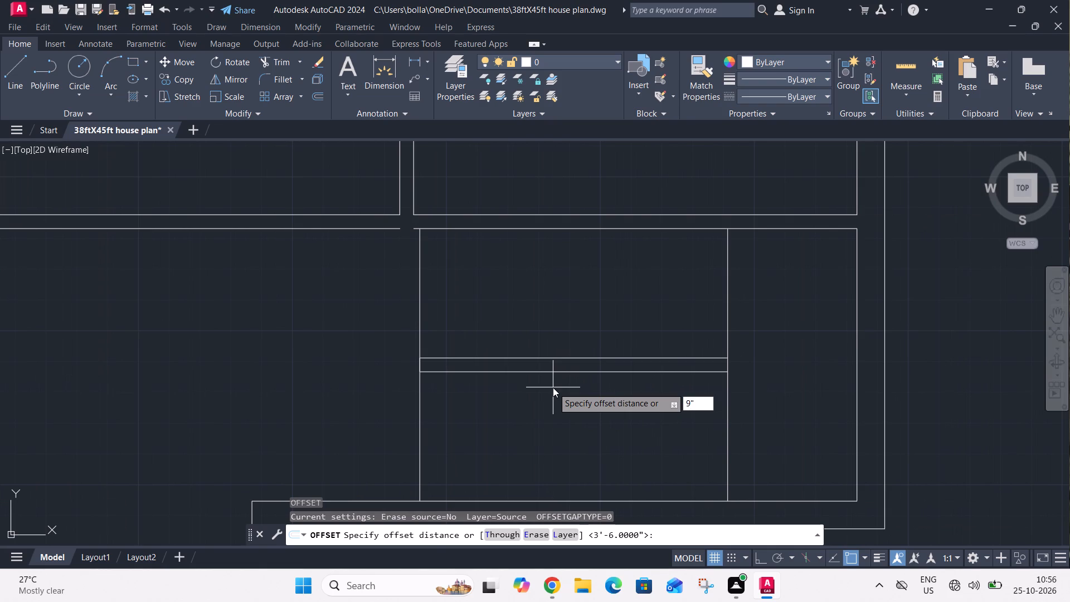
key("Return")
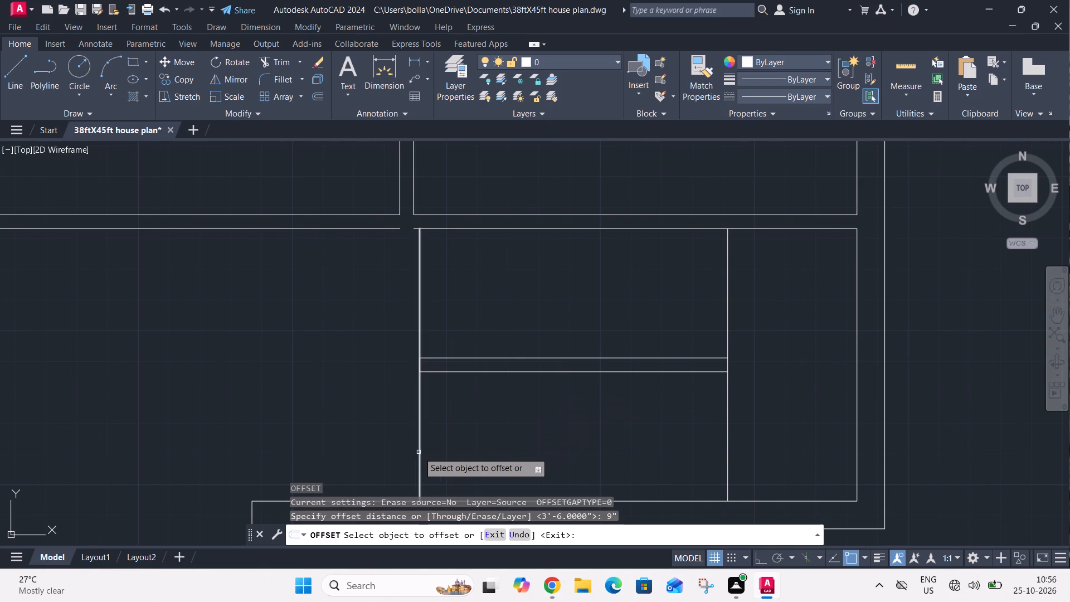
left_click(419, 452)
left_click(442, 455)
left_click(446, 455)
left_click(488, 465)
left_click(478, 466)
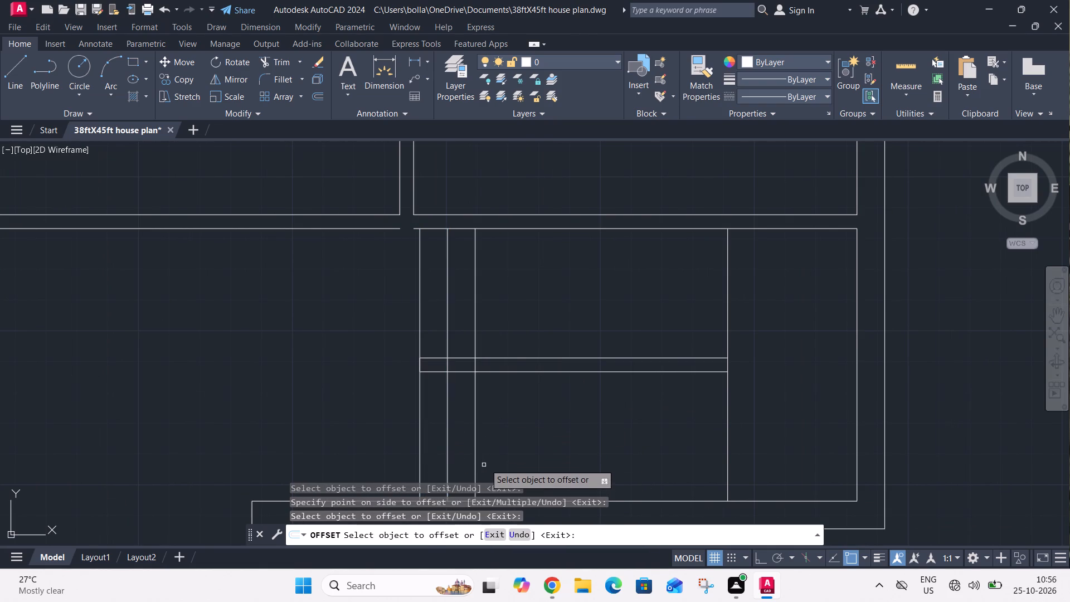
left_click_drag(474, 465, 480, 465)
left_click(498, 464)
left_click(503, 462)
left_click(583, 465)
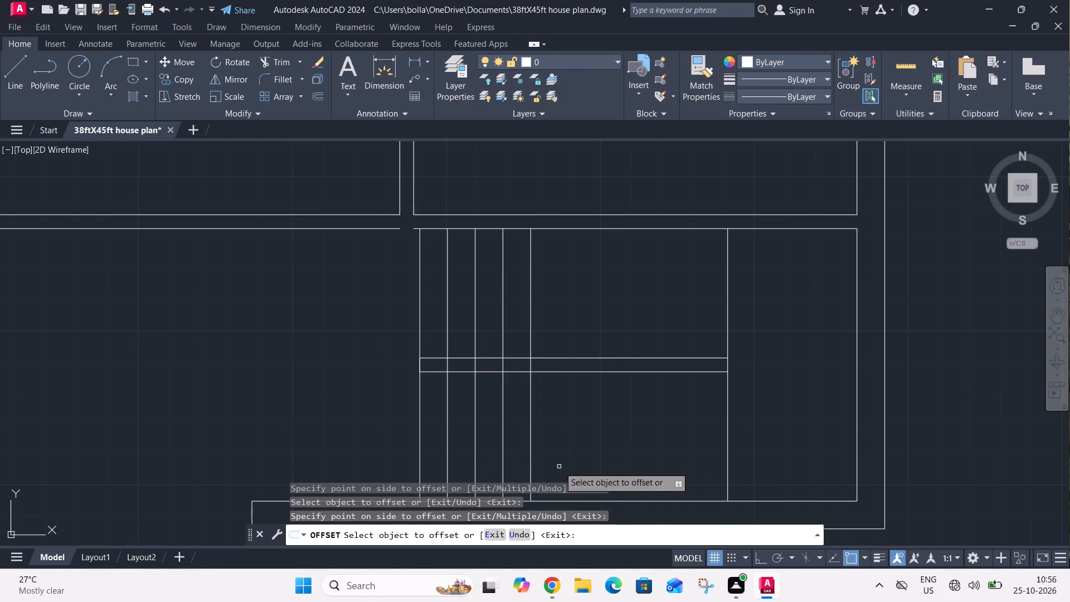
left_click(532, 462)
left_click(555, 458)
left_click(558, 458)
left_click(582, 455)
left_click(586, 453)
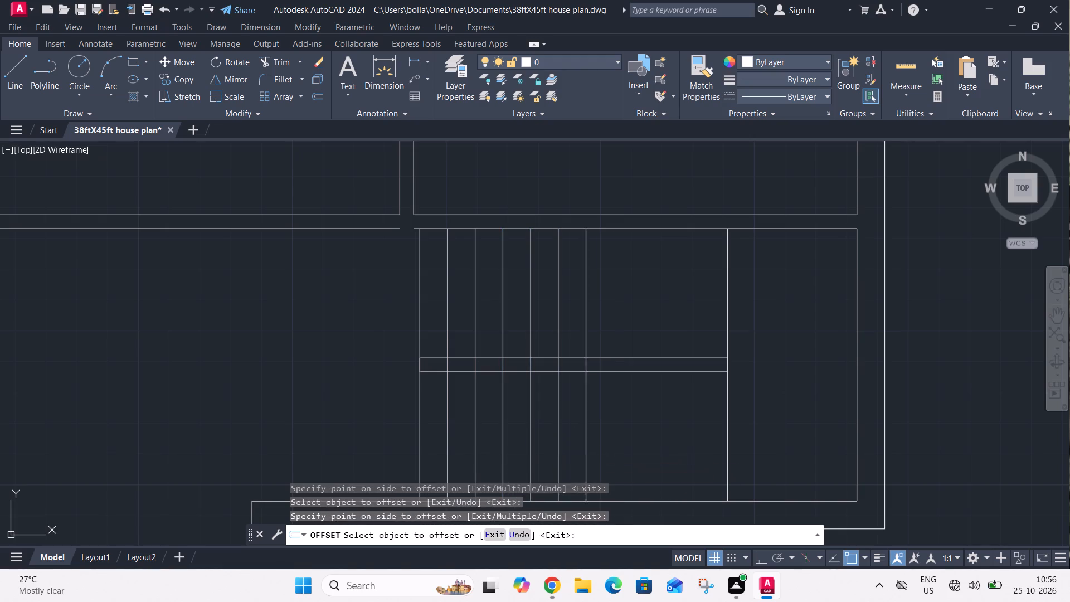
left_click(600, 450)
left_click_drag(612, 458, 617, 458)
left_click(629, 455)
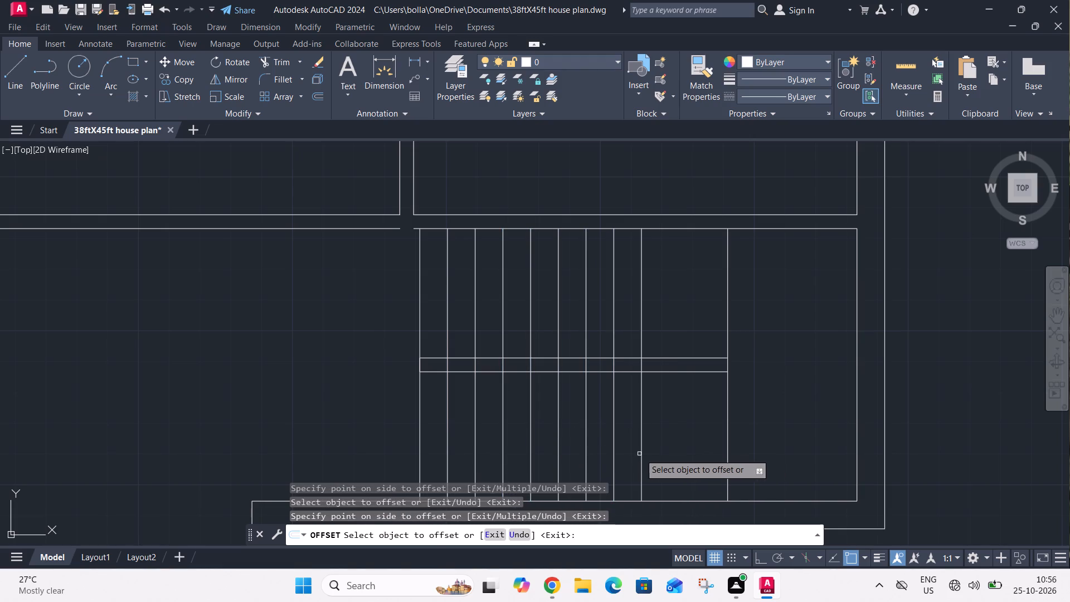
left_click(641, 454)
left_click(669, 453)
left_click(673, 452)
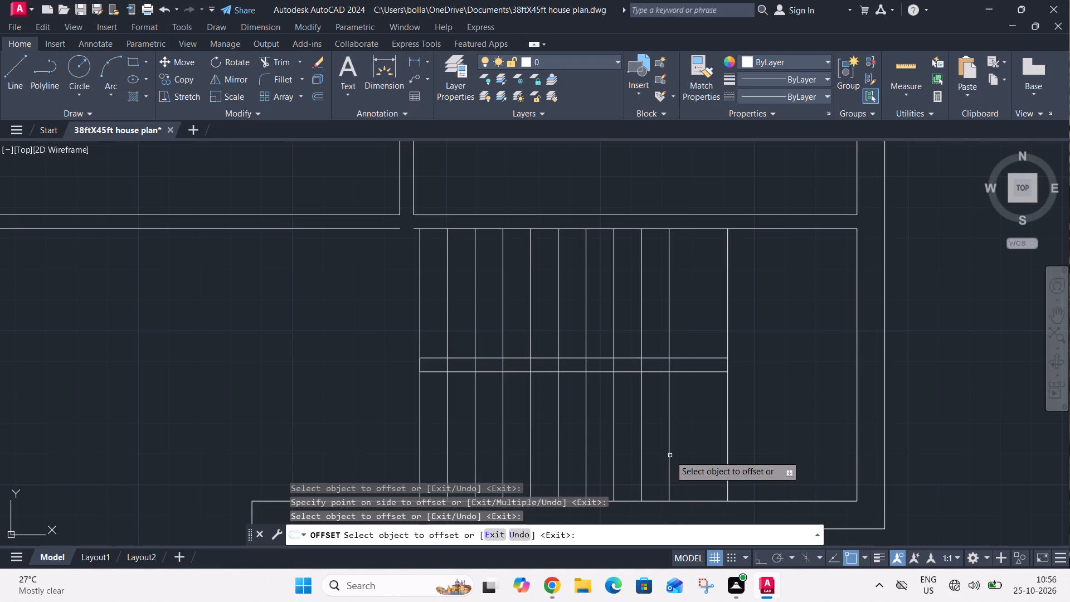
left_click(670, 455)
left_click(680, 448)
left_click(695, 444)
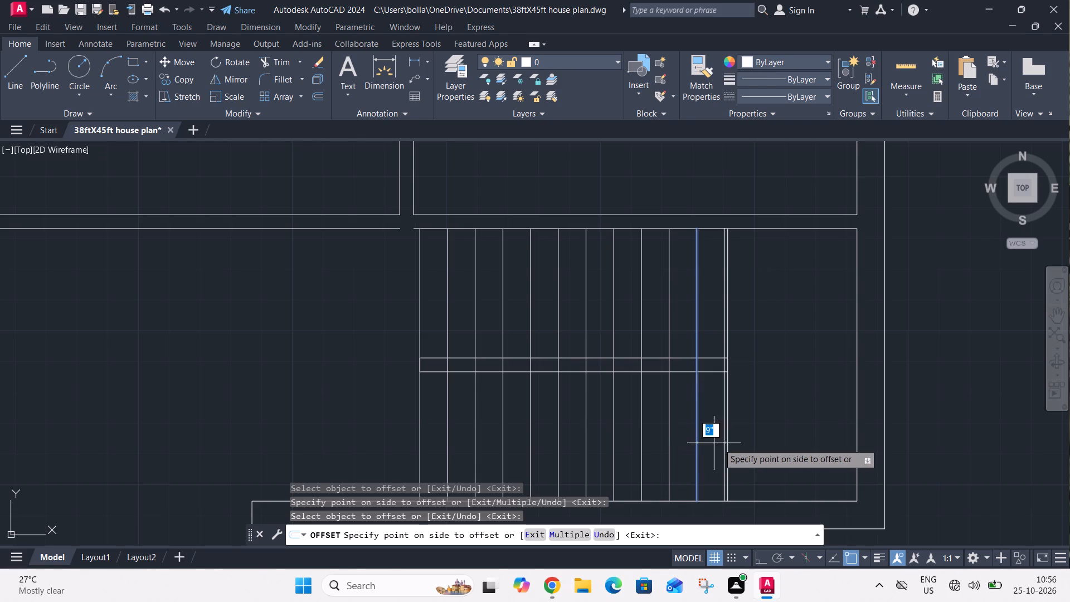
key("grave")
key("Escape")
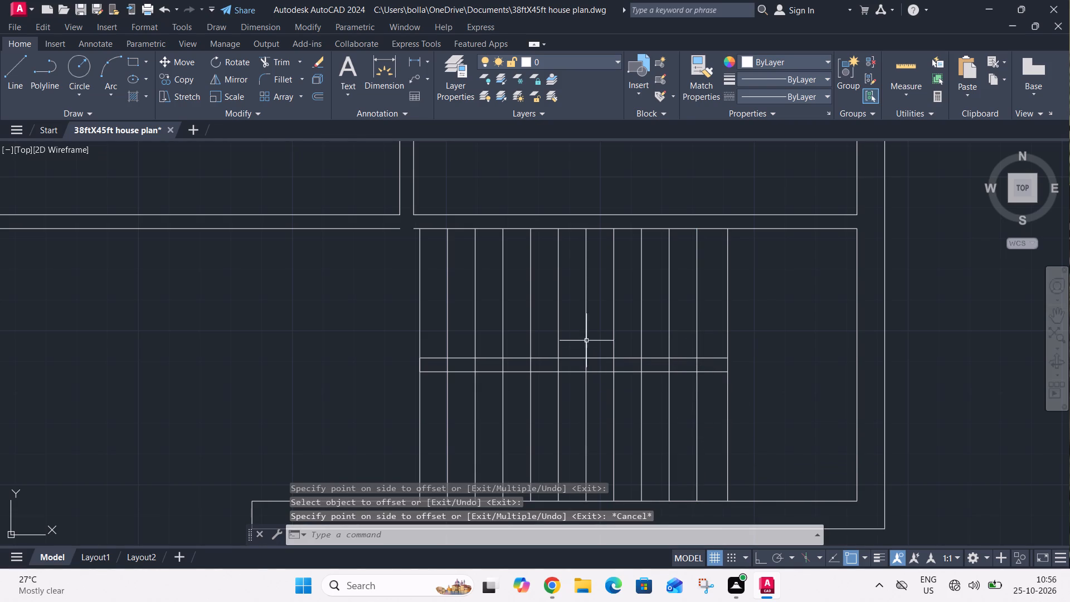
Trim the stair tread lines between the two horizontal middle lines, from the first line up to the one before the rightmost.
type("tr")
key("space")
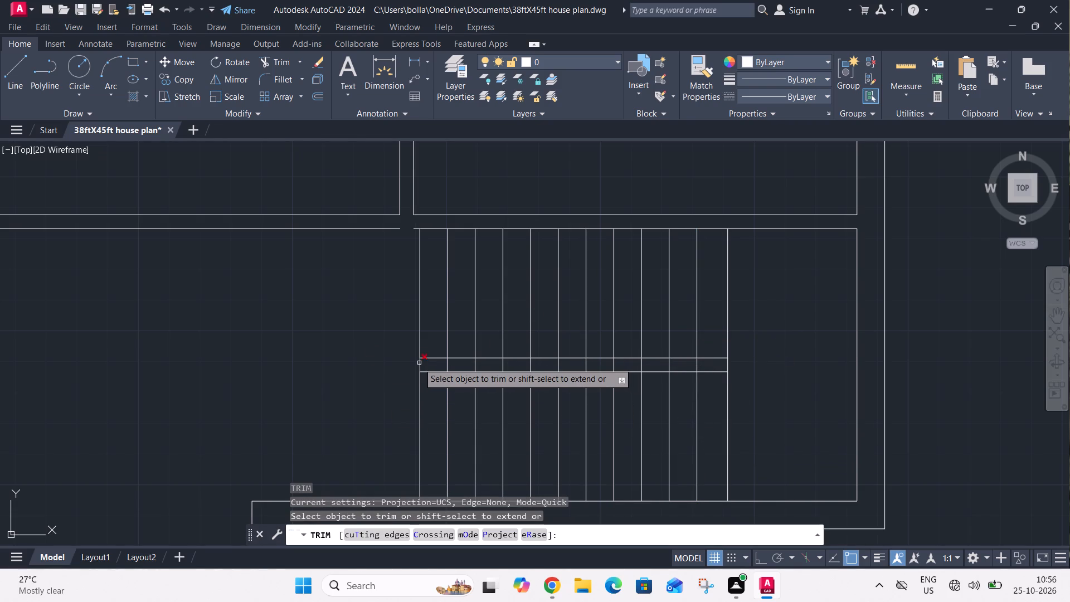
left_click(411, 365)
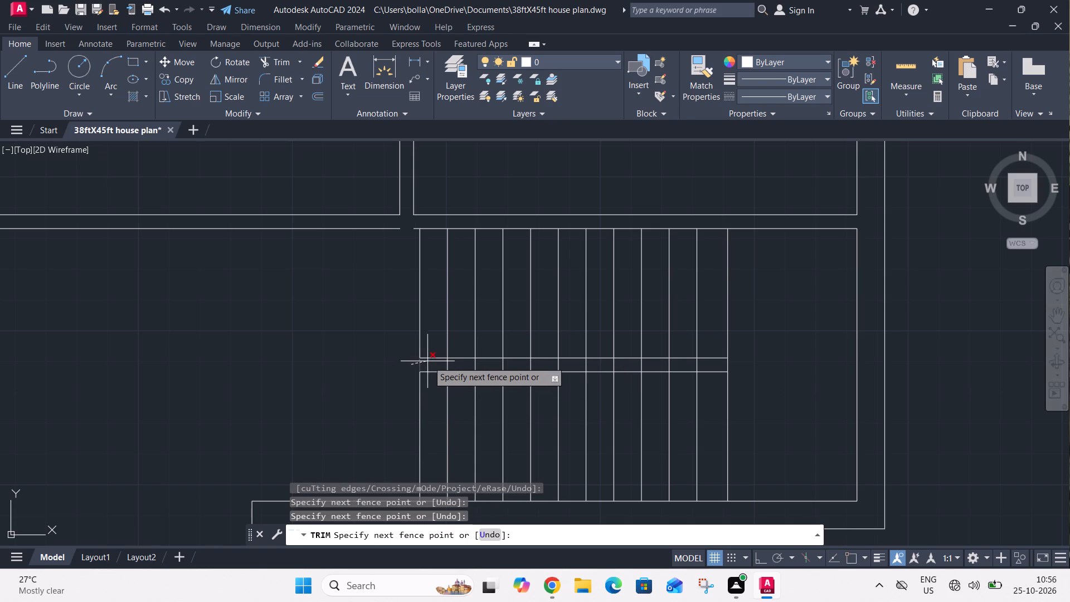
left_click(709, 366)
key("Escape")
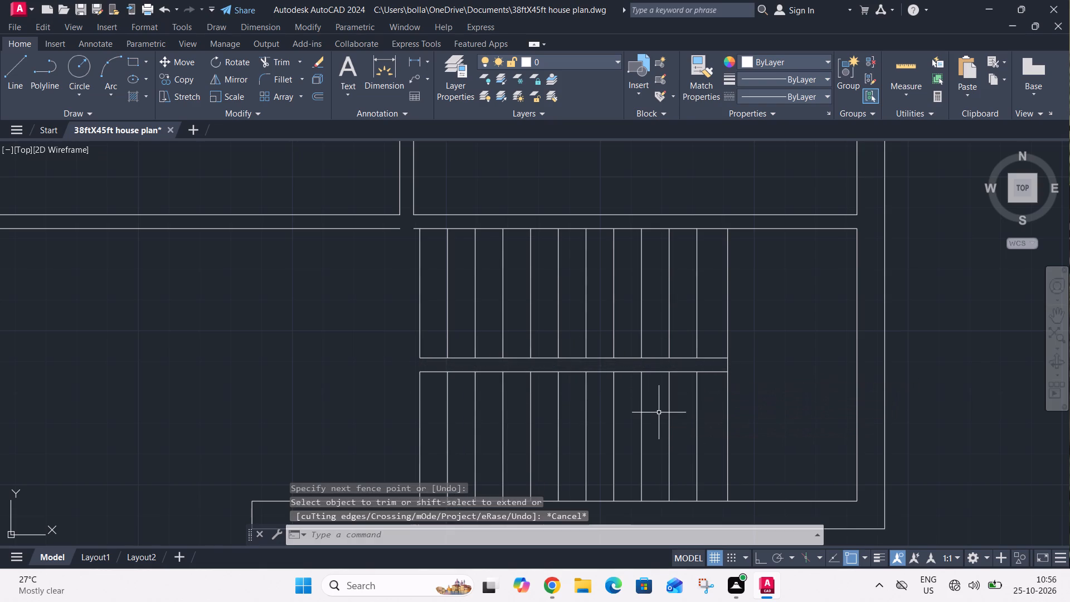
Create a new layer named wall in the Layer Properties Manager.
scroll(670, 399, "down", 2)
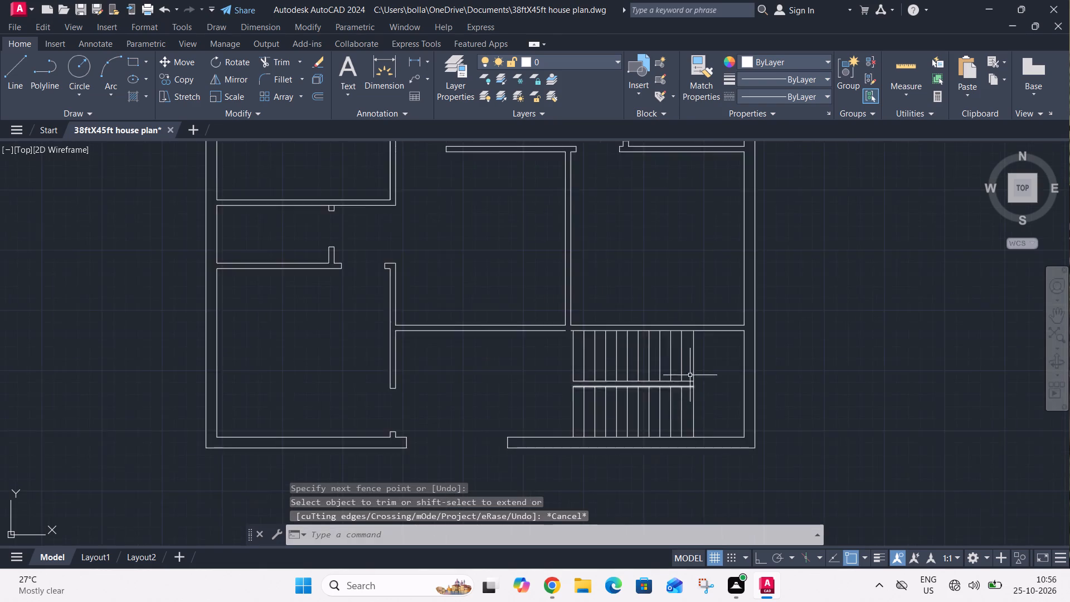
scroll(690, 374, "down", 1)
middle_click_drag(466, 392, 556, 373)
middle_click_drag(669, 326, 634, 352)
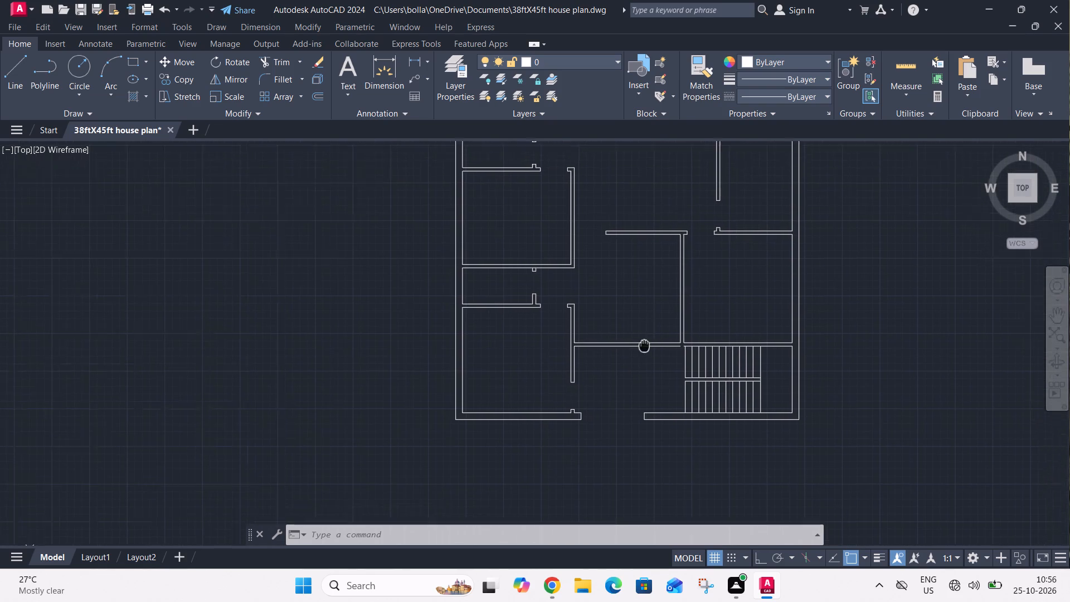
middle_click_drag(634, 352, 528, 380)
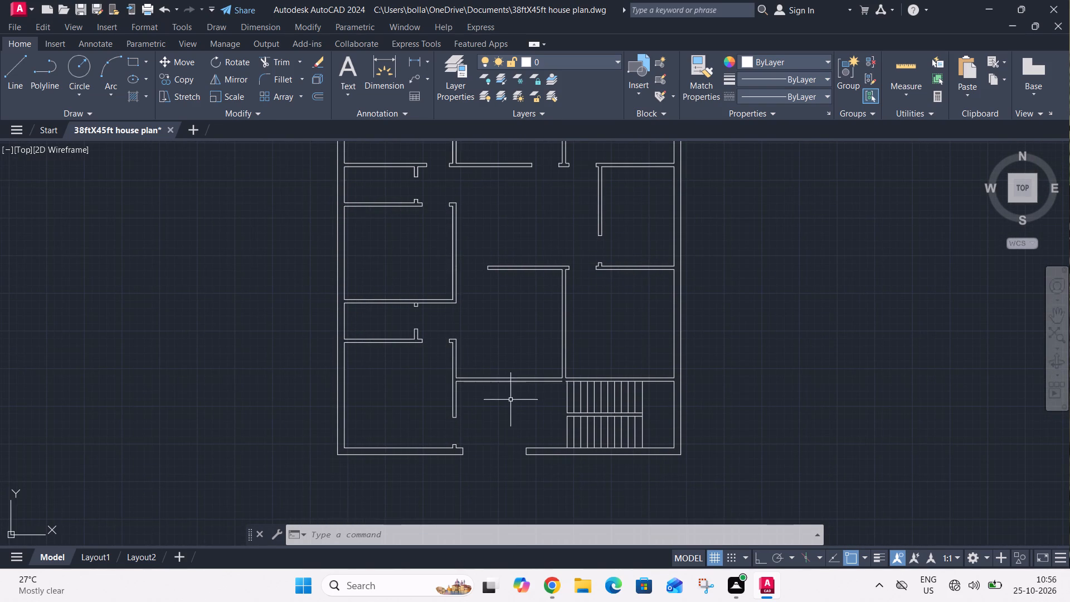
scroll(478, 362, "down", 1)
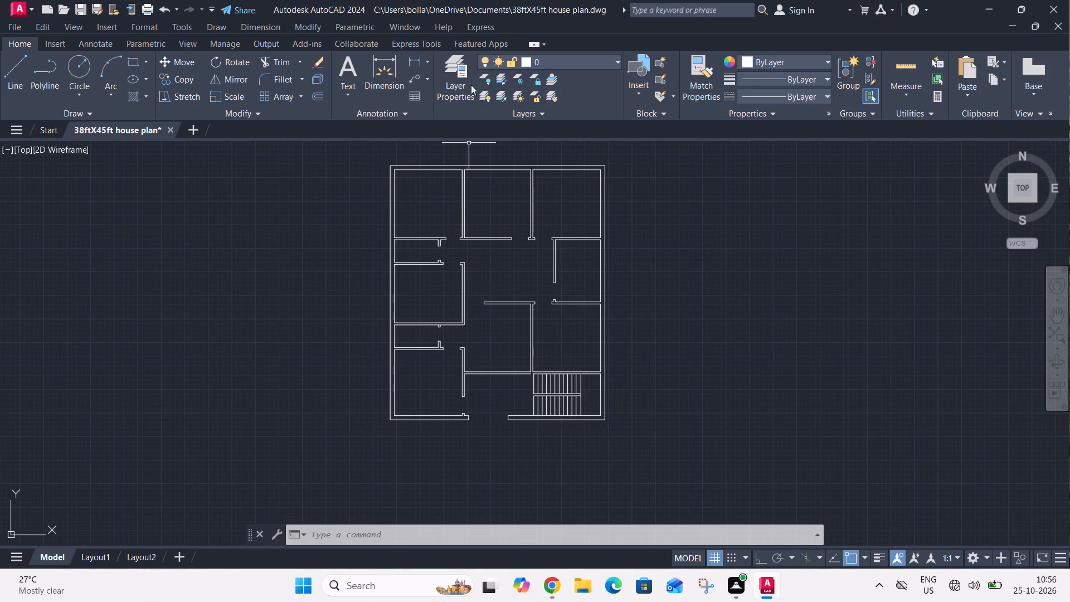
left_click(451, 85)
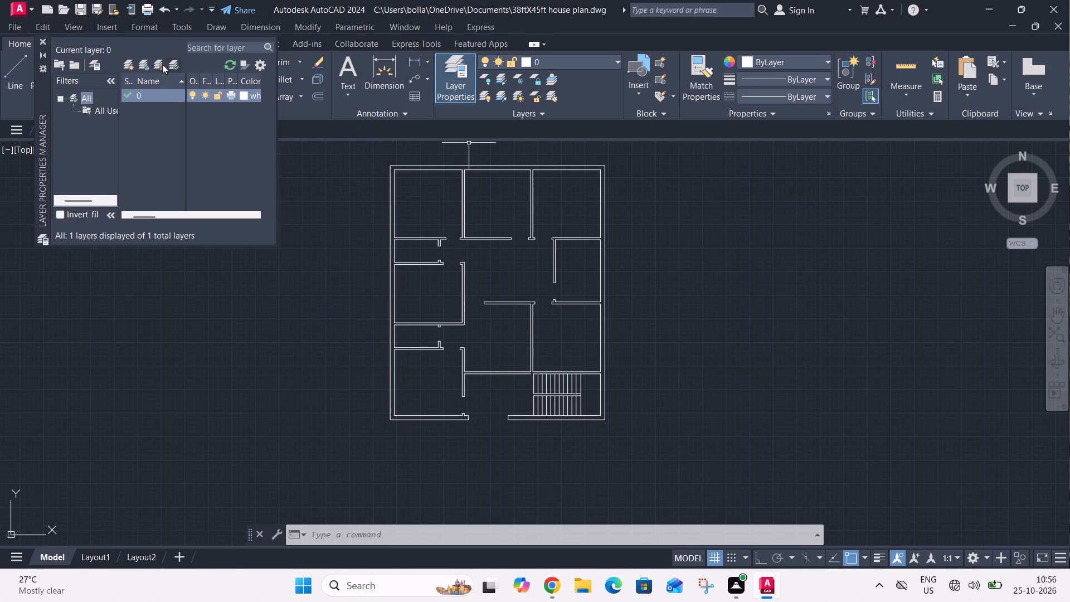
left_click(143, 62)
type("wall")
key("Return")
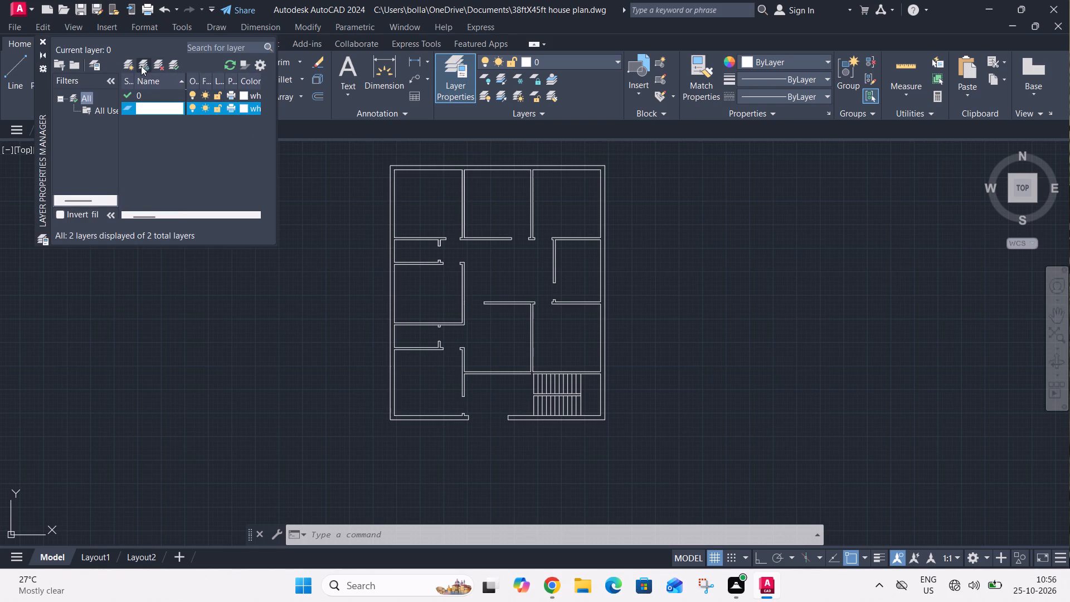
Add two more layers, naming the first one doors and making it the current layer.
left_click(141, 64)
left_click(149, 64)
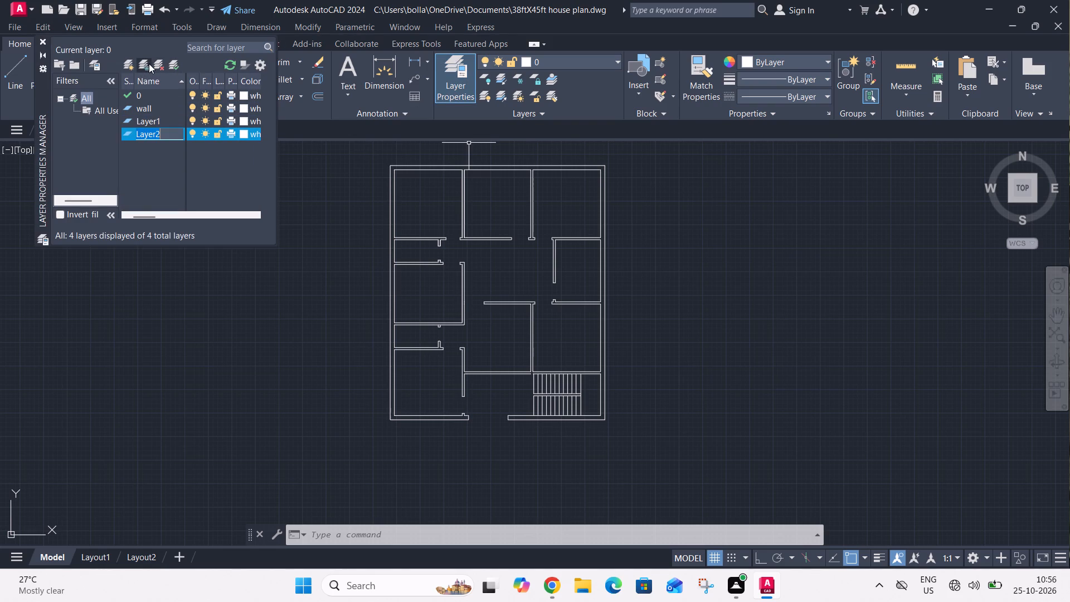
double_click(155, 117)
triple_click(163, 118)
triple_click(163, 119)
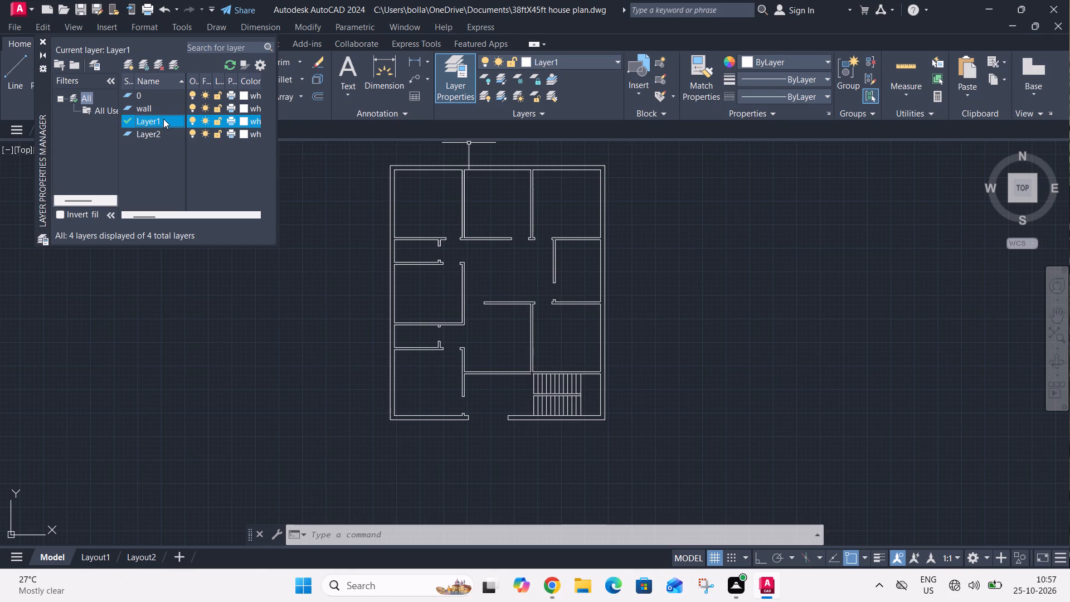
triple_click(163, 119)
left_click(177, 117)
double_click(181, 119)
key("BackSpace")
key("BackSpace")
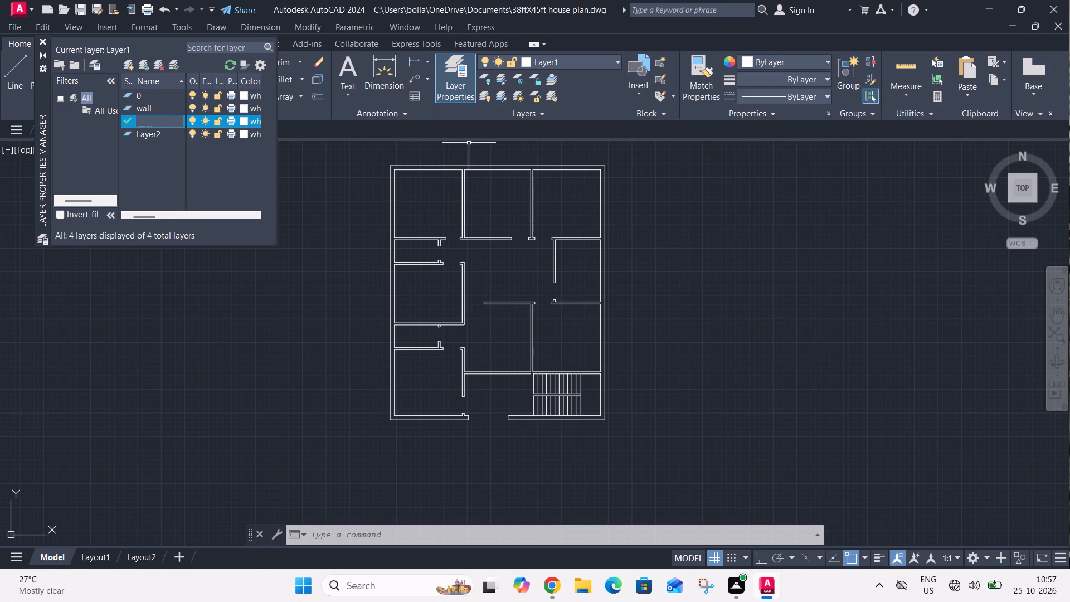
type("doors")
key("Return")
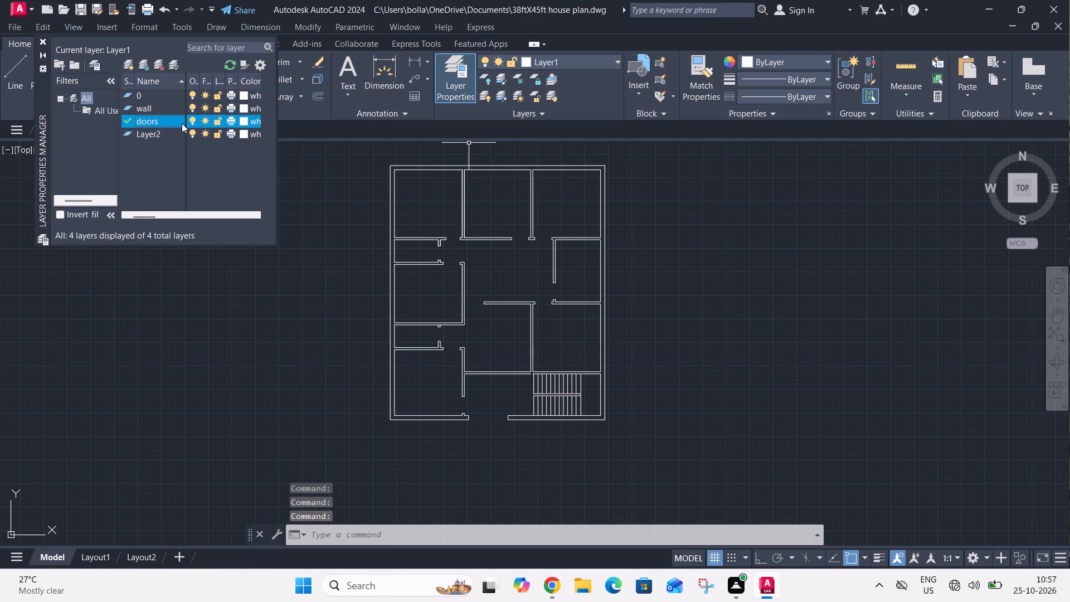
Rename the remaining unnamed layer as windows.
left_click(172, 134)
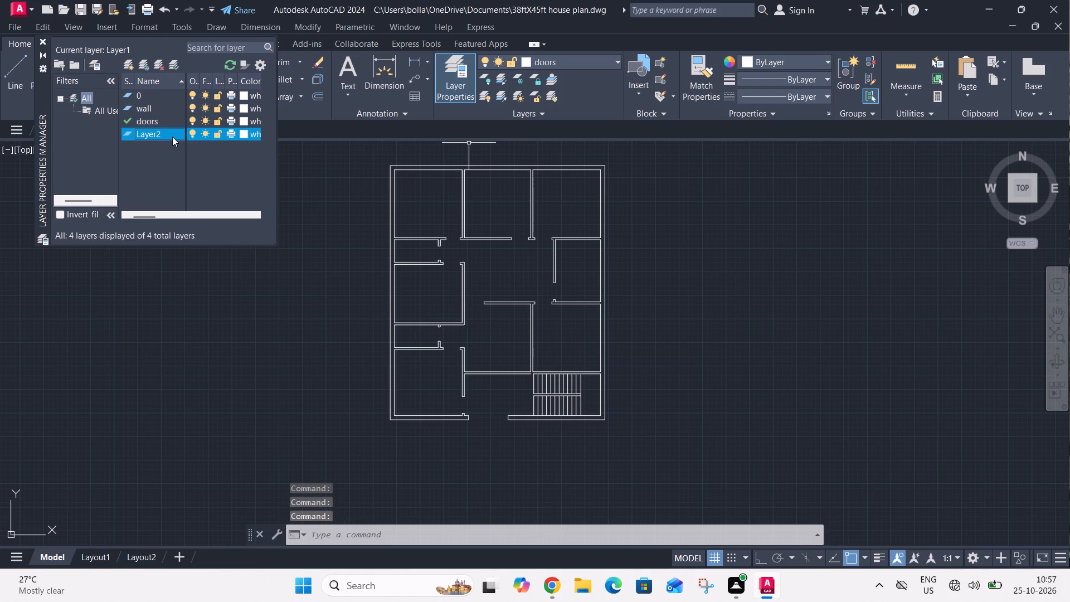
key("BackSpace")
key("BackSpace")
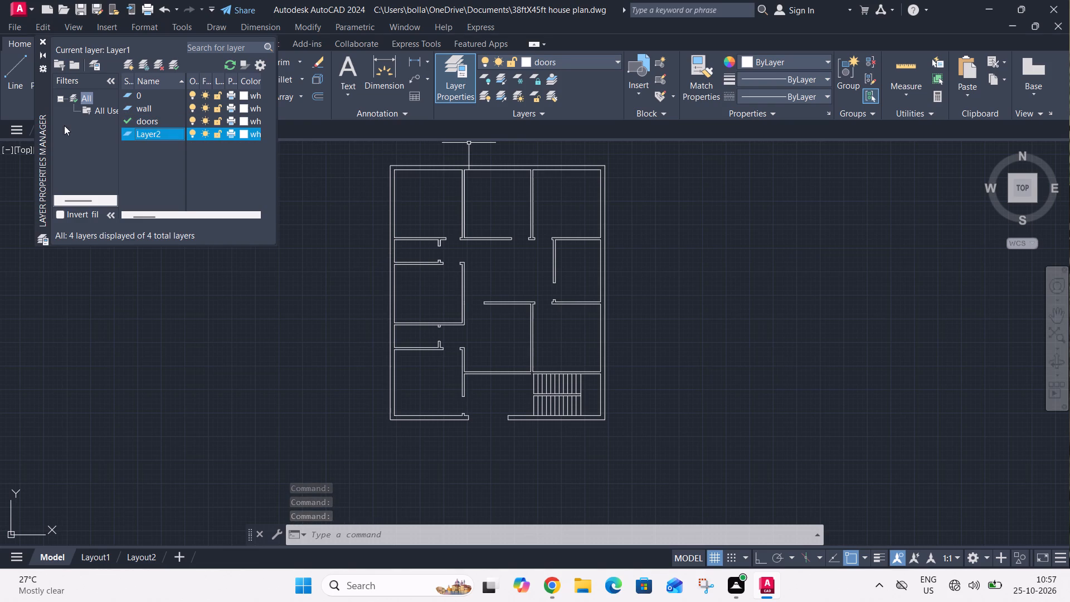
left_click(171, 134)
key("BackSpace")
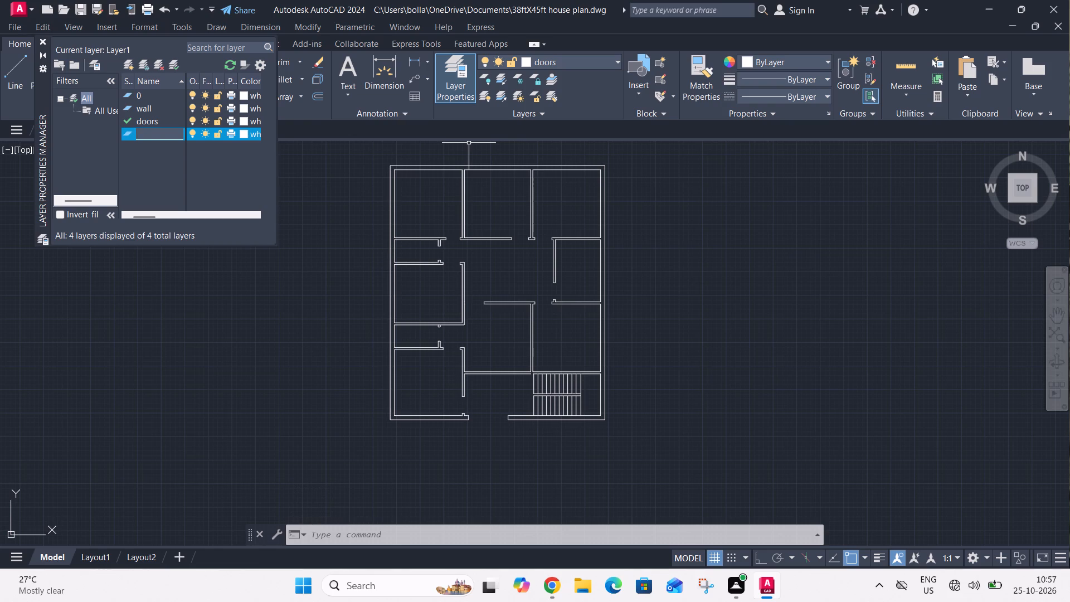
type("windows")
Add a new layer named text.
left_click(142, 65)
type("text")
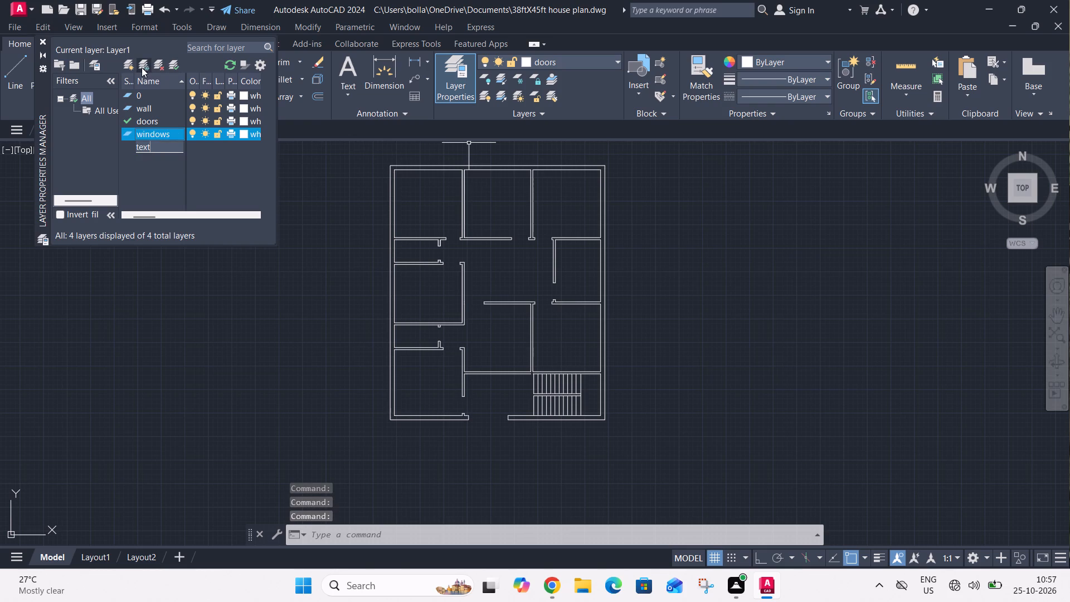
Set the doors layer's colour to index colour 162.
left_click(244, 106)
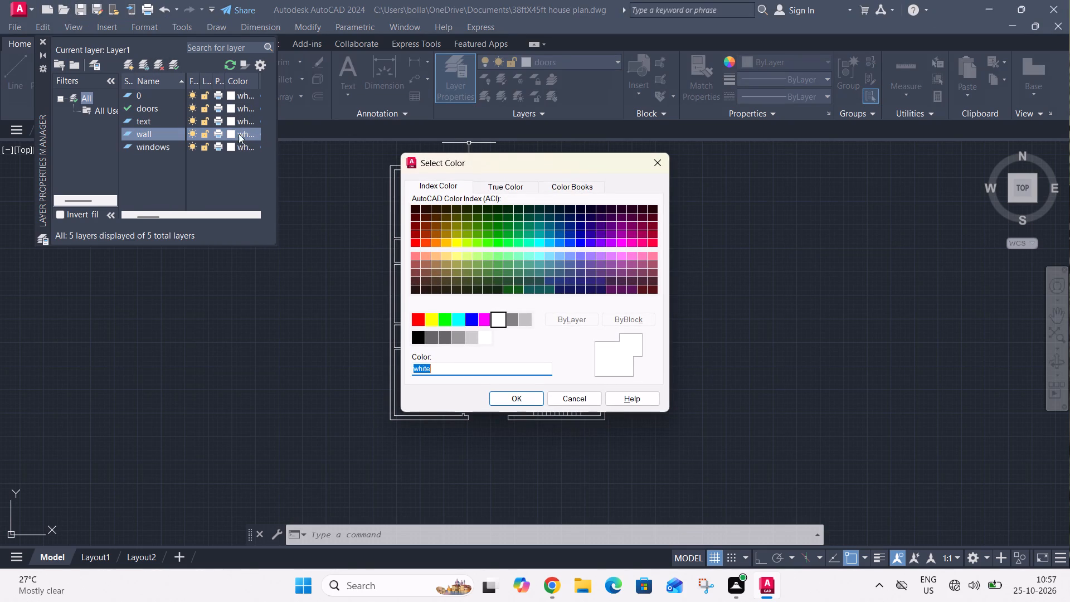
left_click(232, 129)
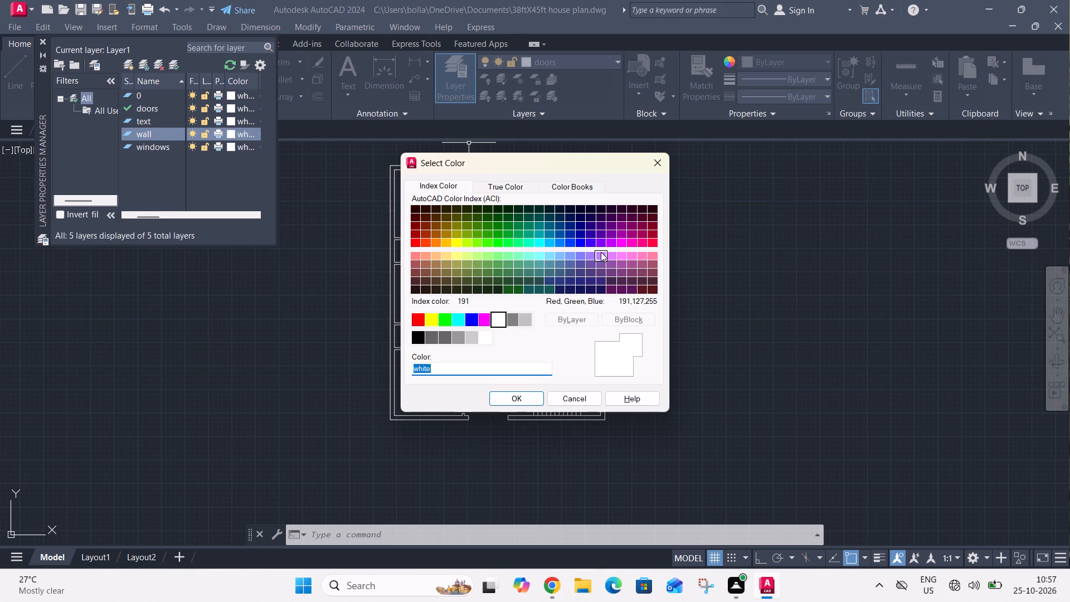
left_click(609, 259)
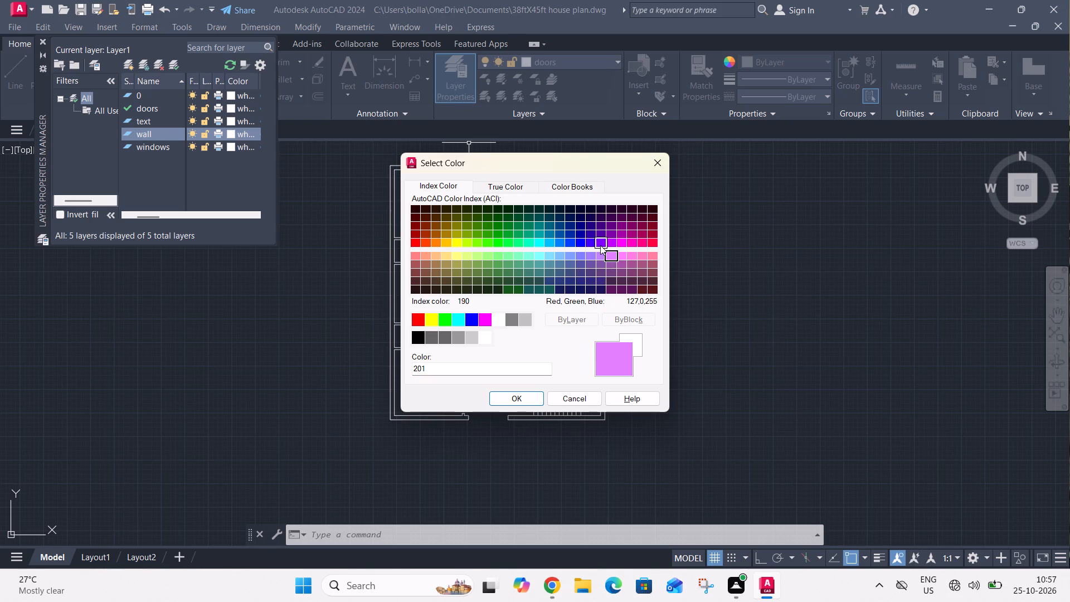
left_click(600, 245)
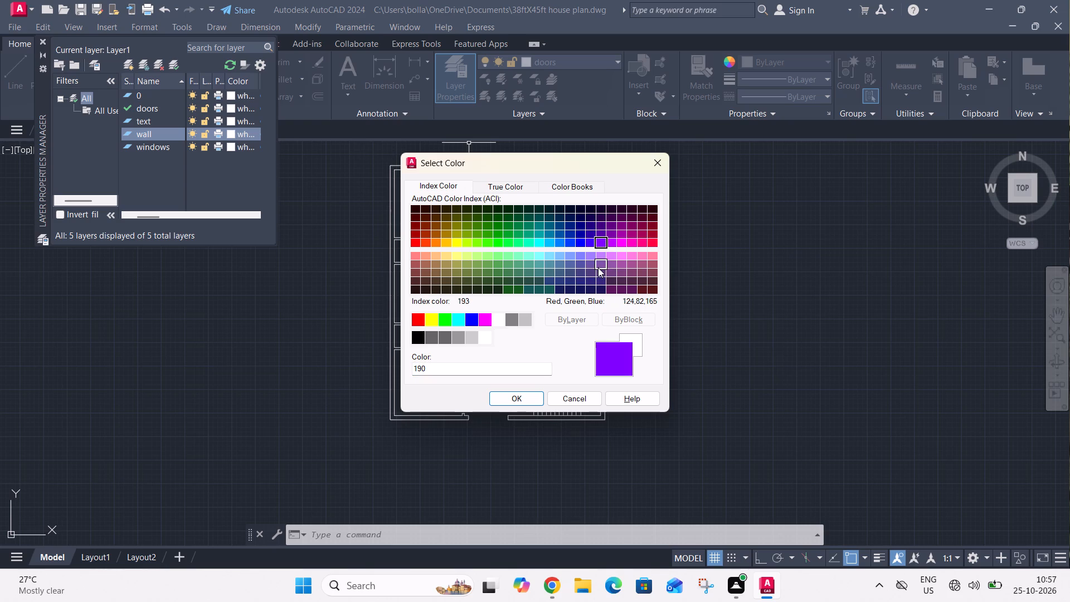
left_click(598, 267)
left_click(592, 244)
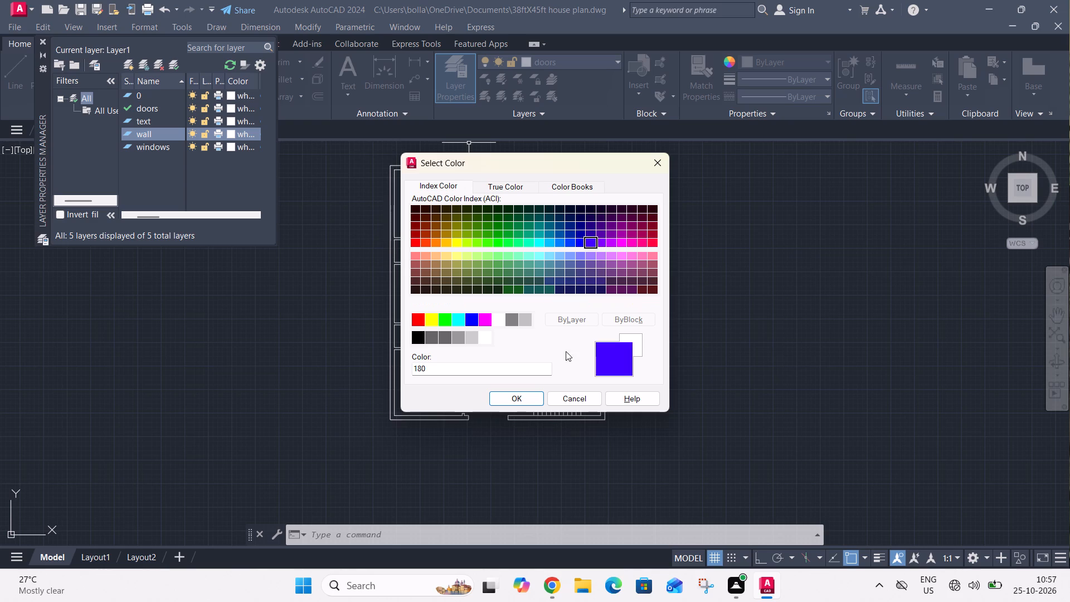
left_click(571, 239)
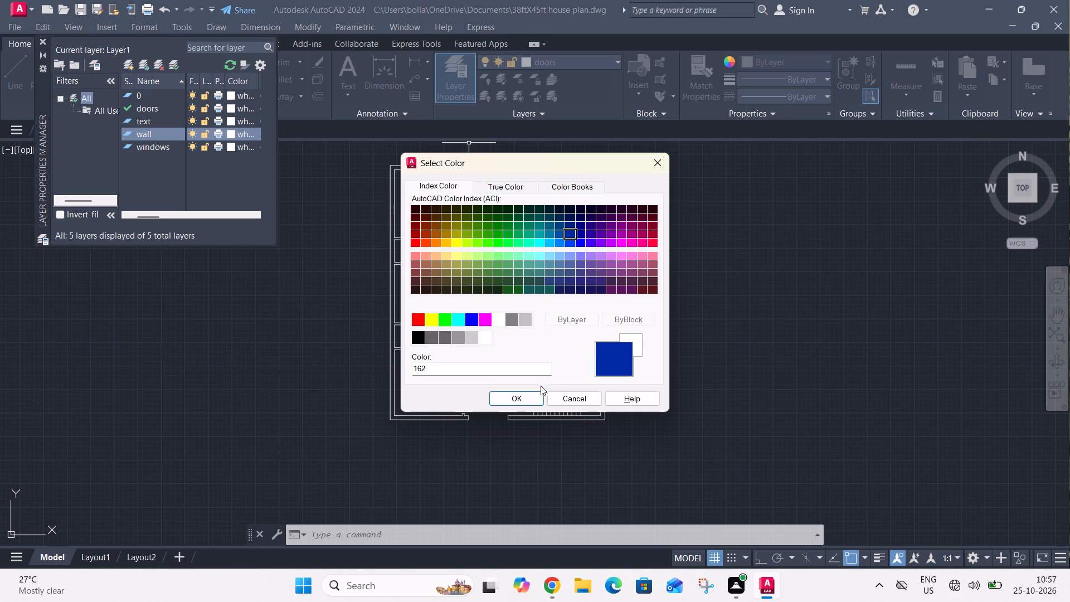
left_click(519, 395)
Set the text layer's colour to index colour 52.
left_click(230, 119)
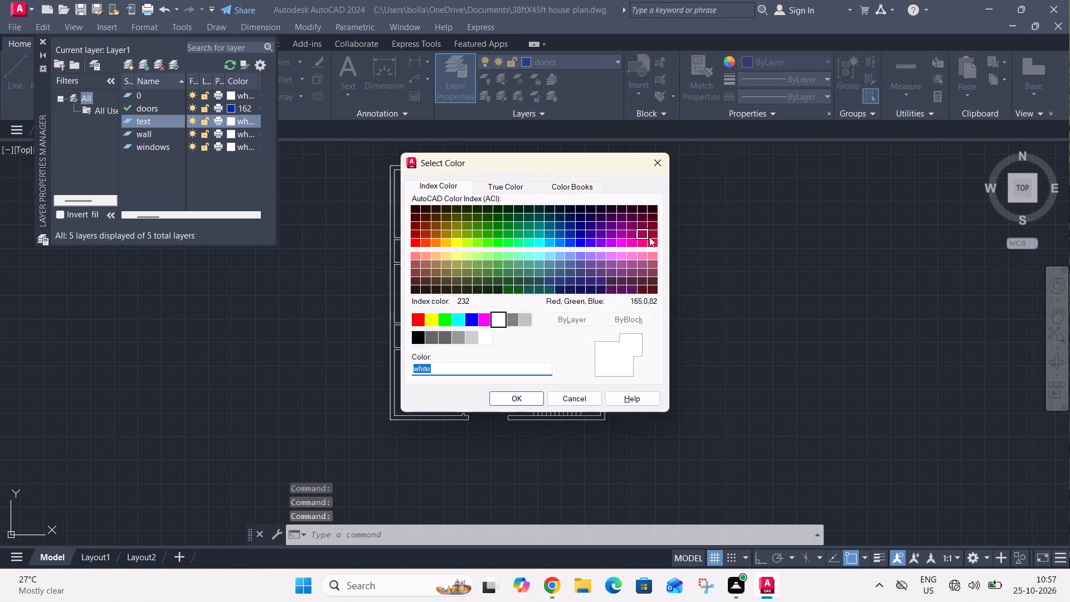
left_click(458, 231)
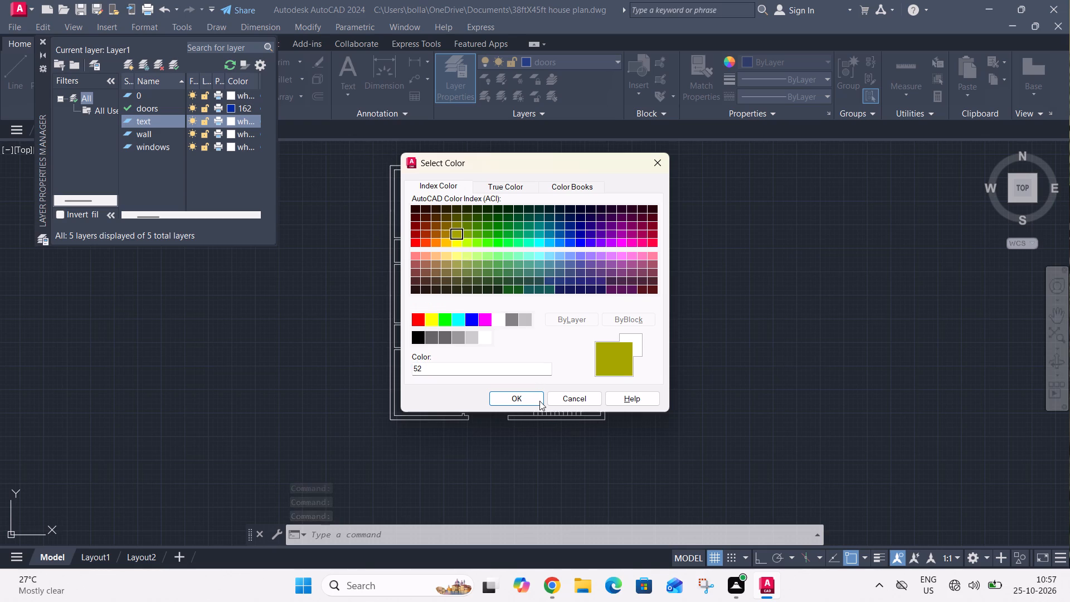
left_click(539, 401)
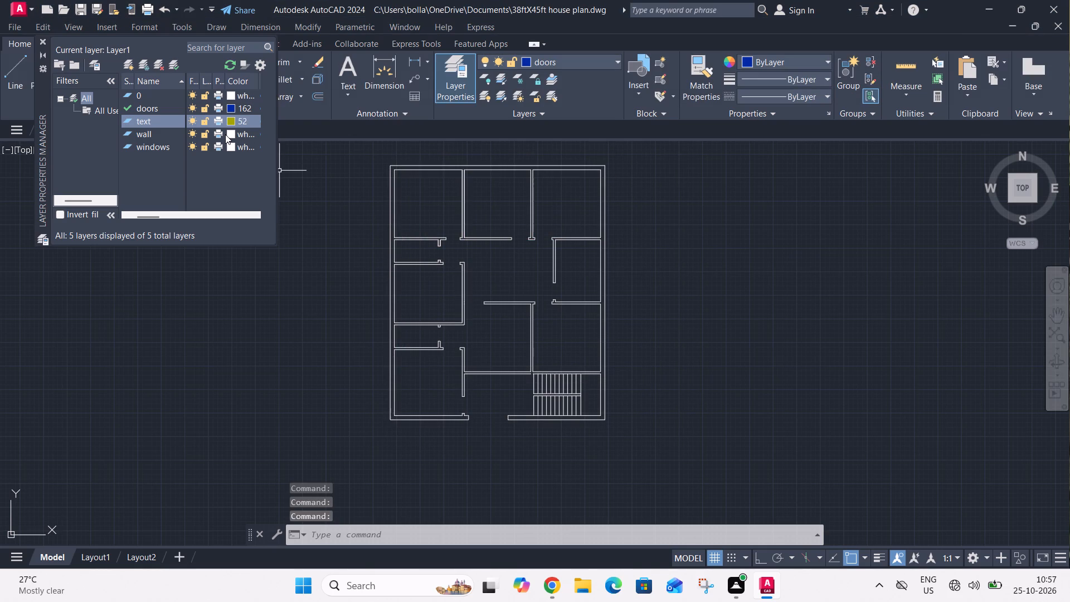
Set the wall layer's colour to blue.
left_click(232, 137)
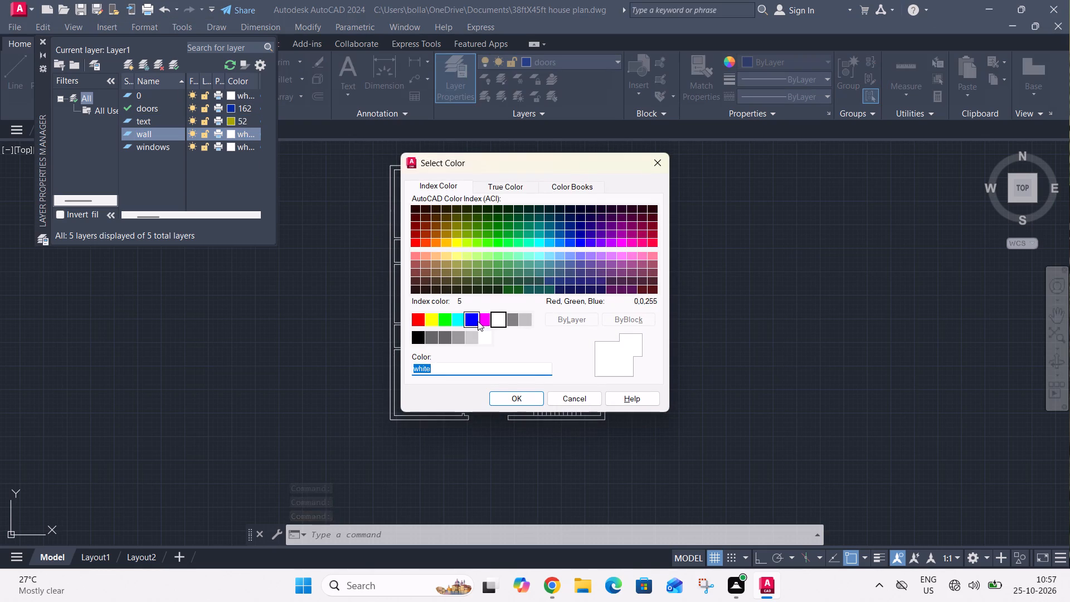
left_click(478, 321)
left_click(507, 392)
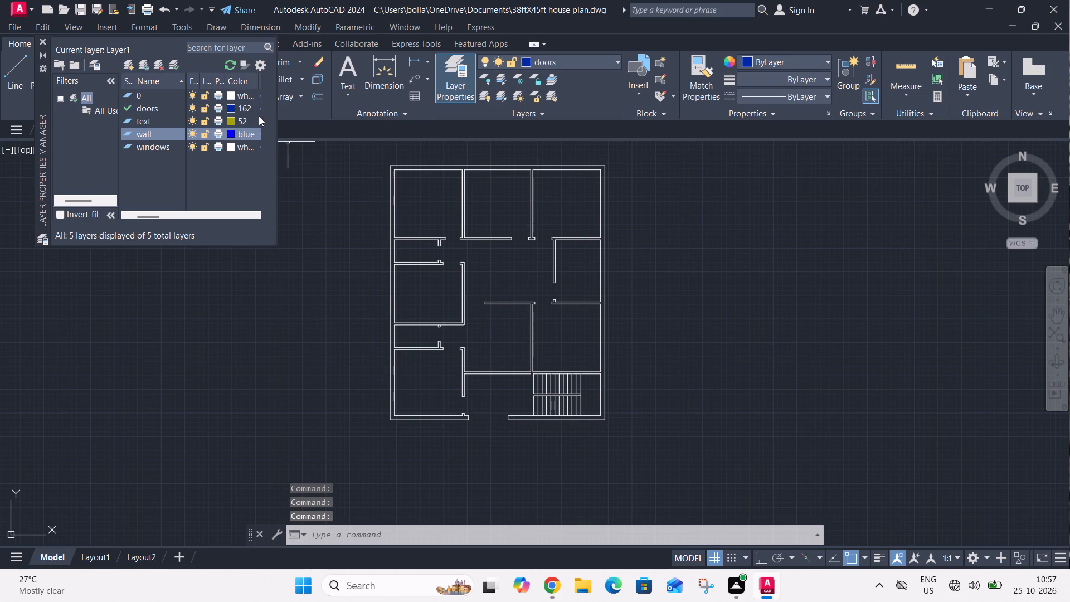
Set the doors layer's colour to cyan.
left_click(227, 104)
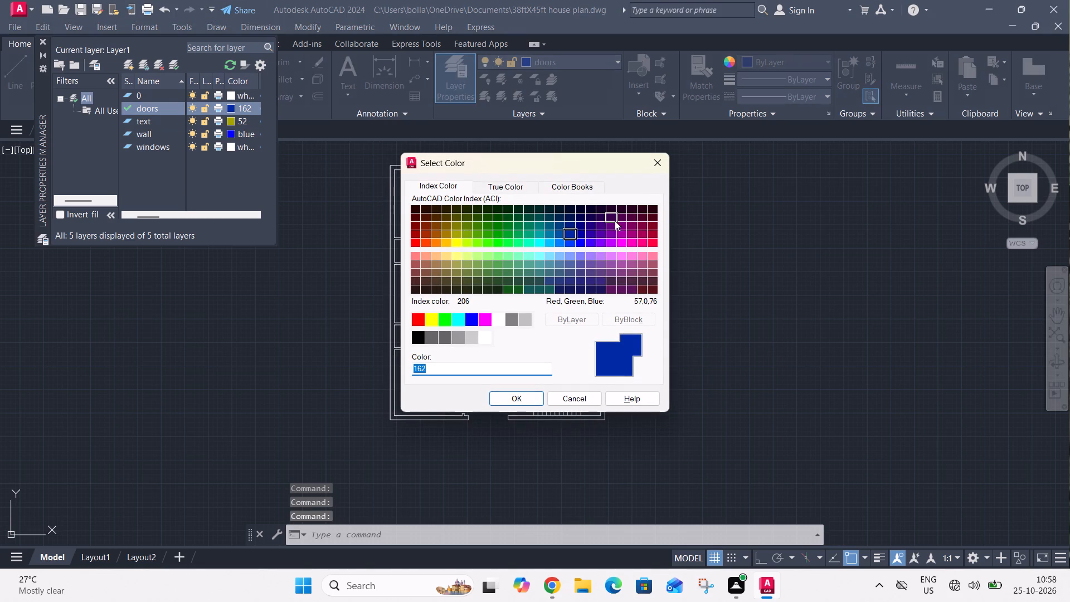
left_click(629, 241)
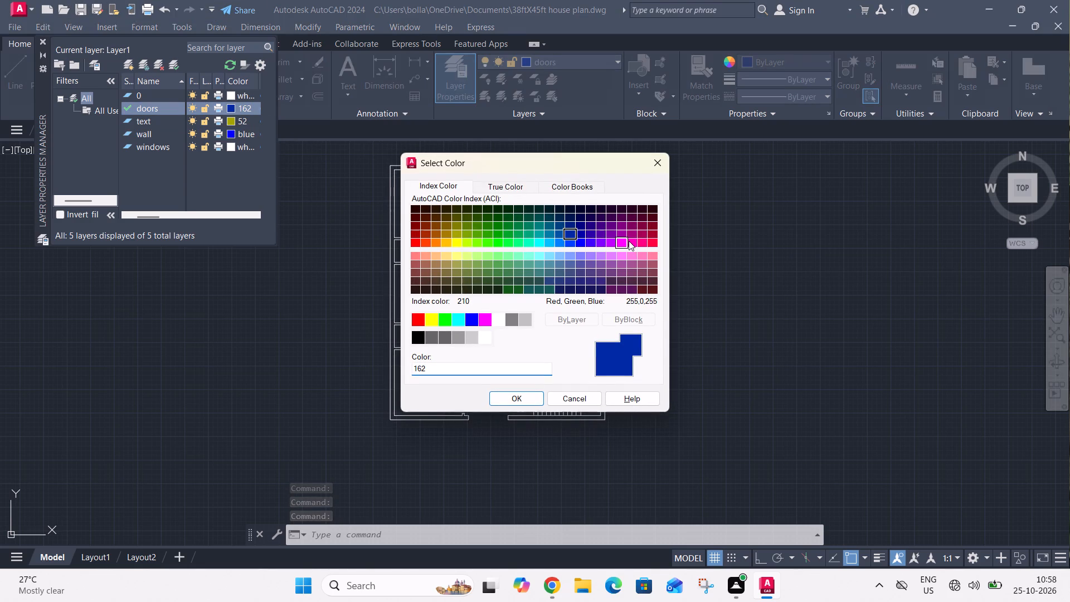
left_click(460, 322)
left_click(500, 398)
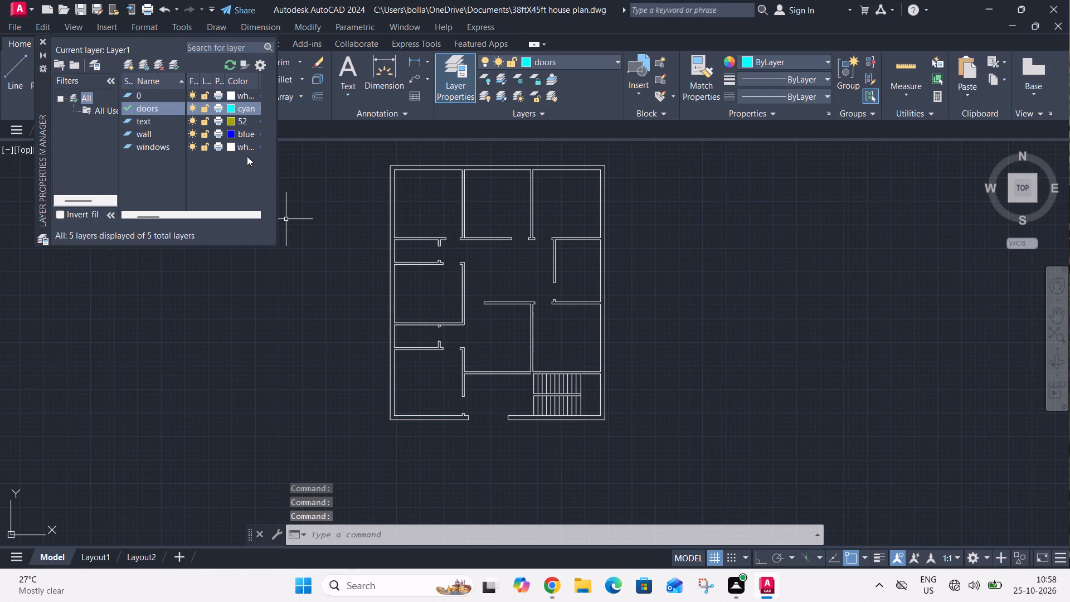
Set the windows layer's colour to index colour 8 and close the layer manager.
left_click(228, 143)
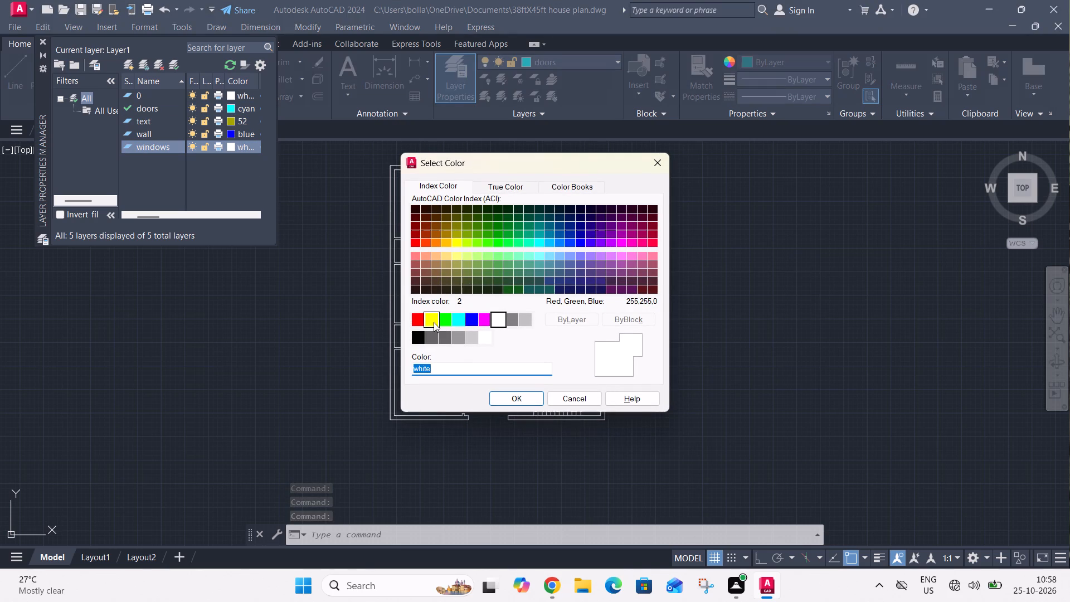
left_click(508, 321)
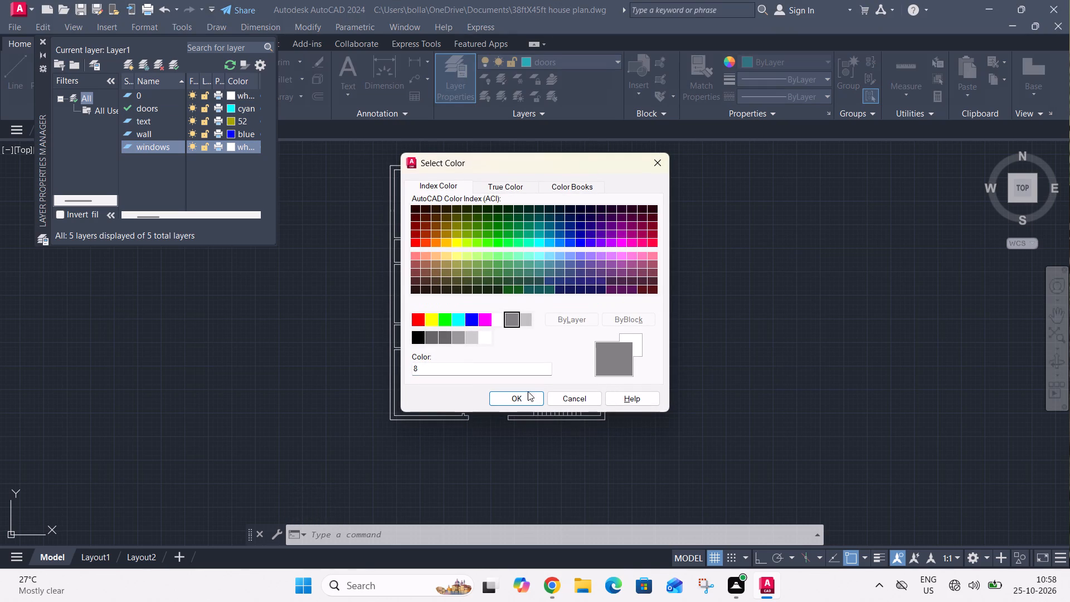
left_click(522, 399)
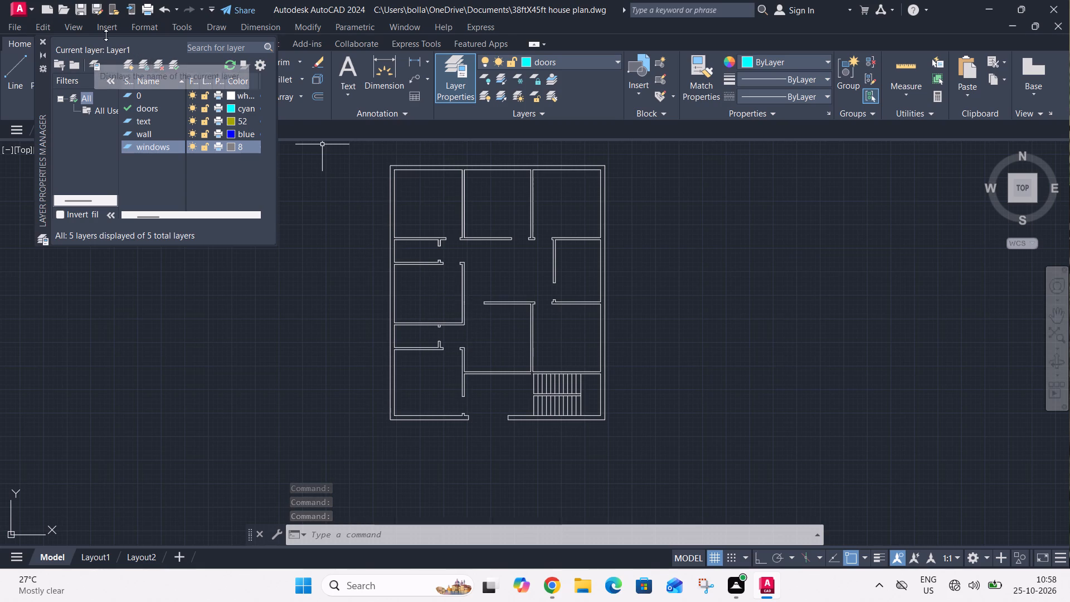
left_click(39, 38)
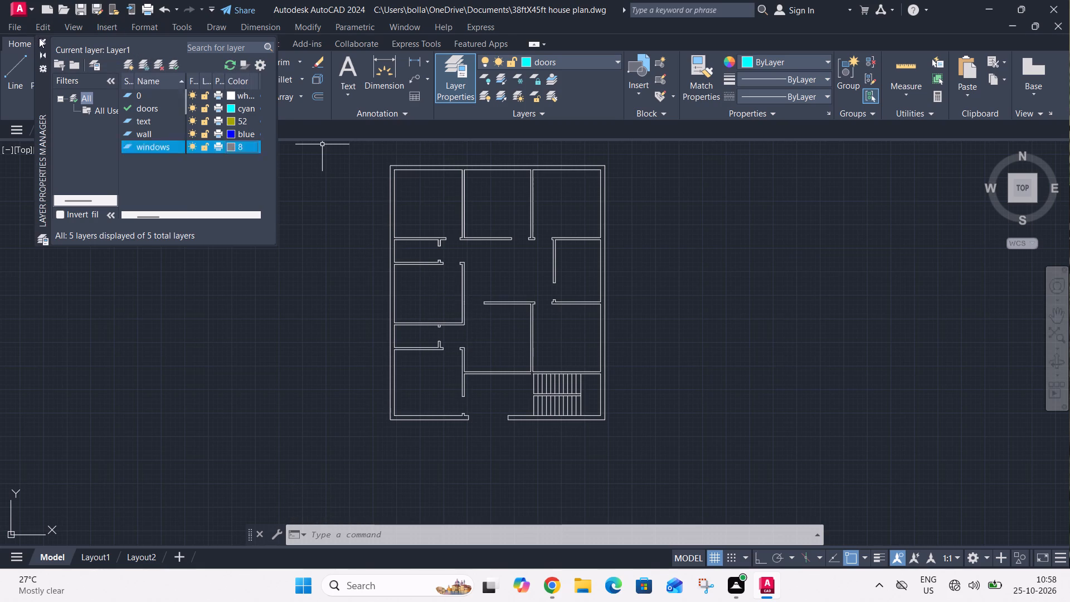
Assign the entire floor plan, including the staircase, to the wall layer.
left_click(662, 147)
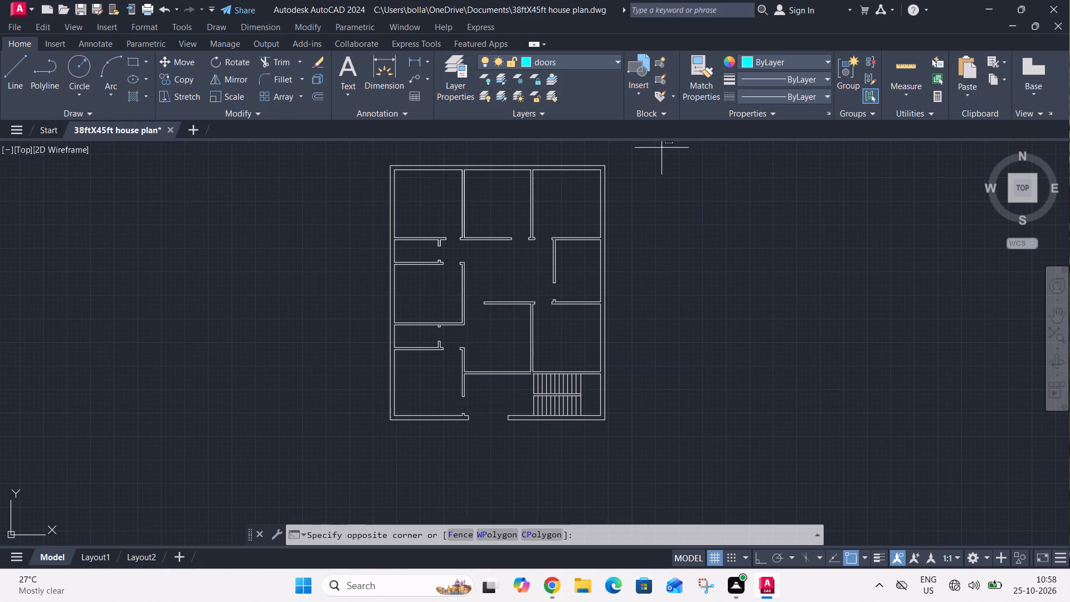
left_click(359, 434)
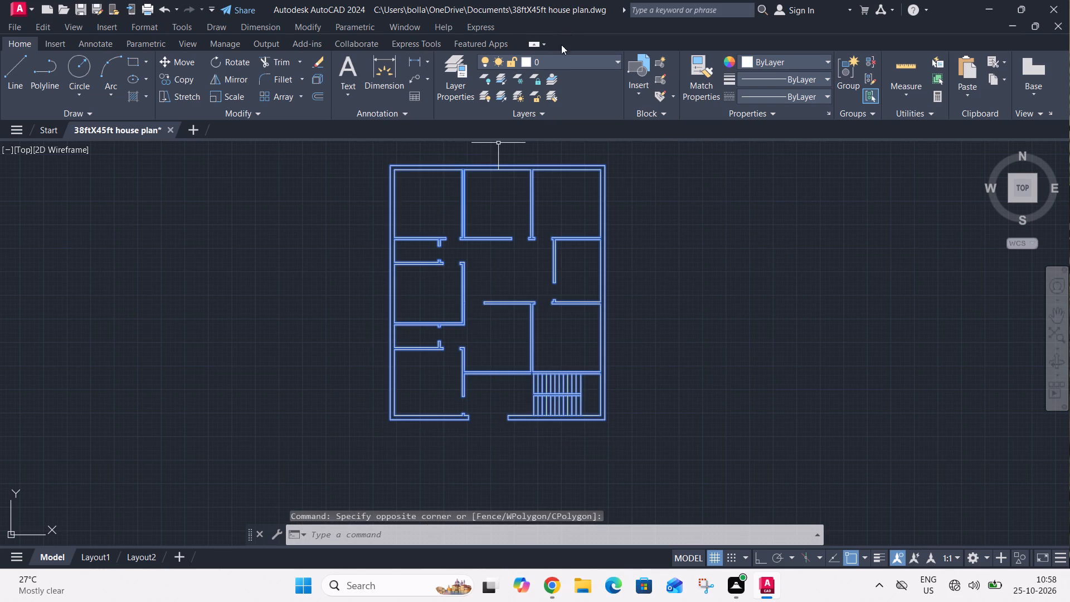
left_click(561, 59)
left_click(548, 130)
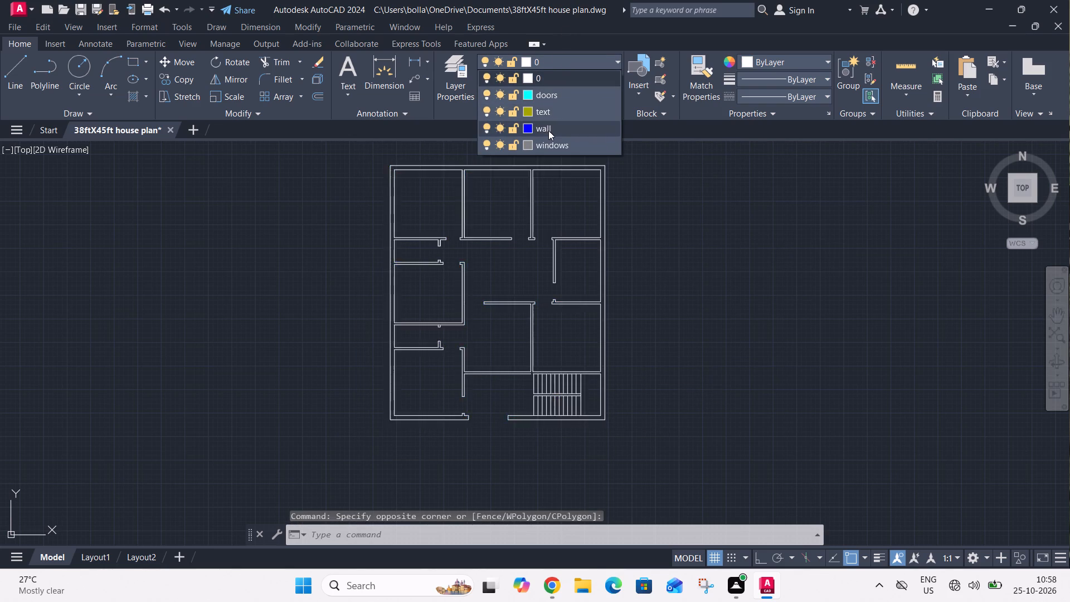
key("Escape")
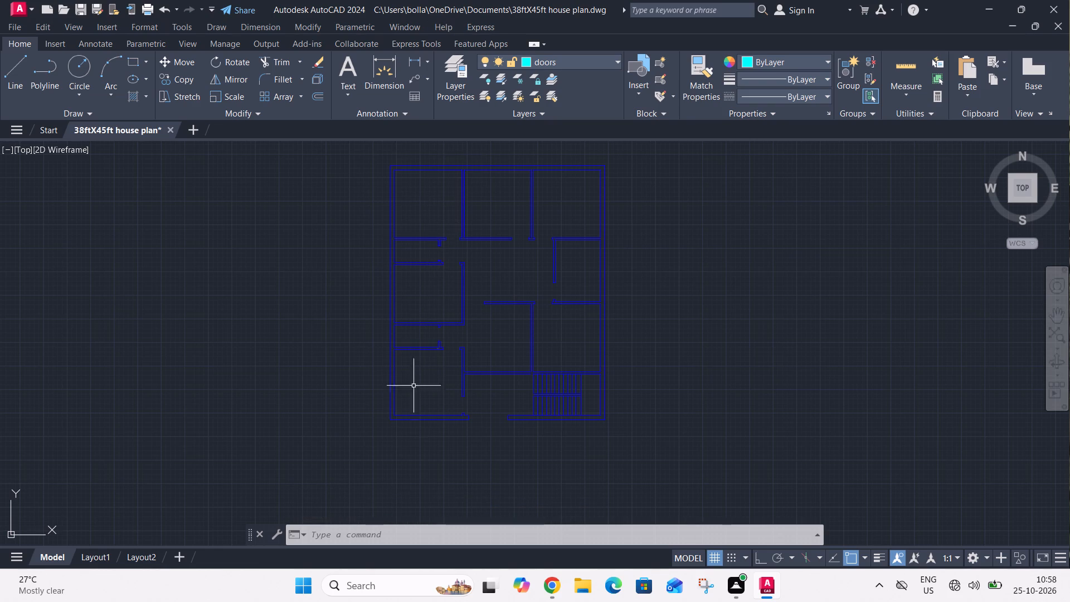
Offset the outer front wall line on the staircase side of the main entrance 8' outward.
scroll(452, 433, "up", 3)
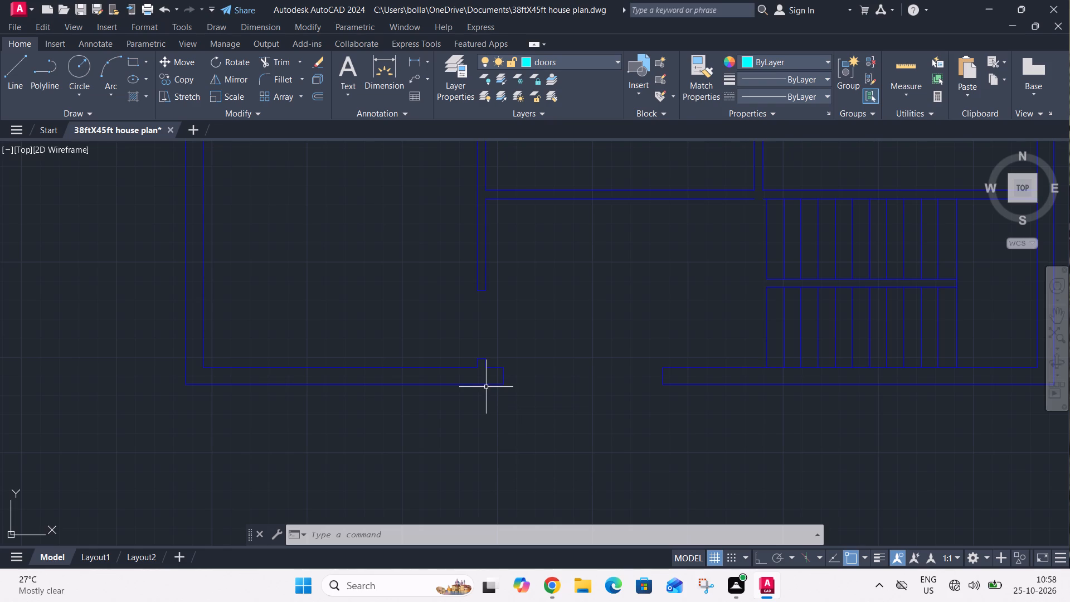
type("o")
key("space")
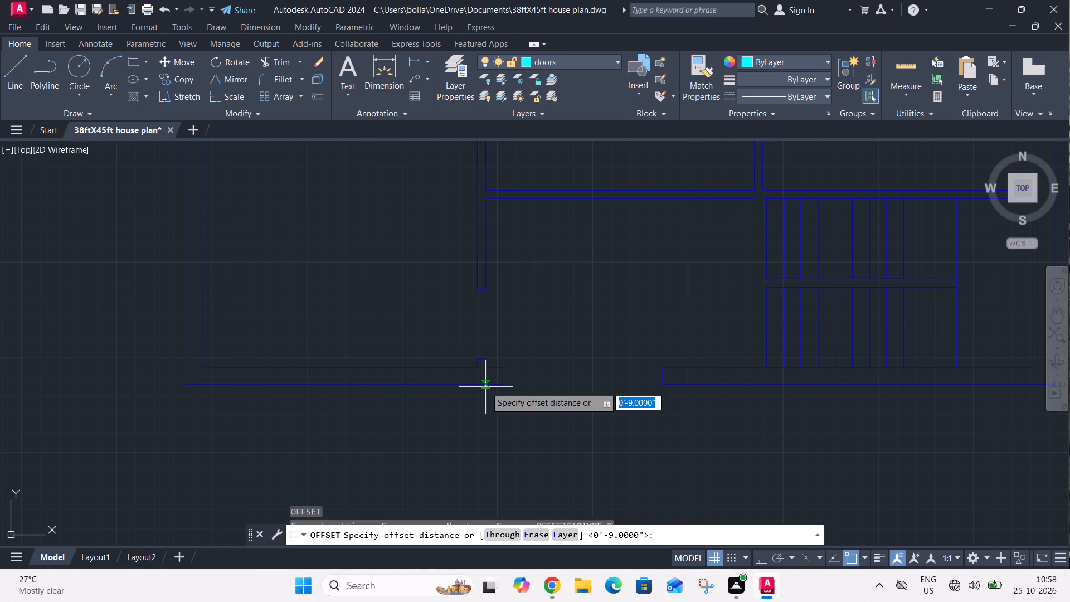
type("8'")
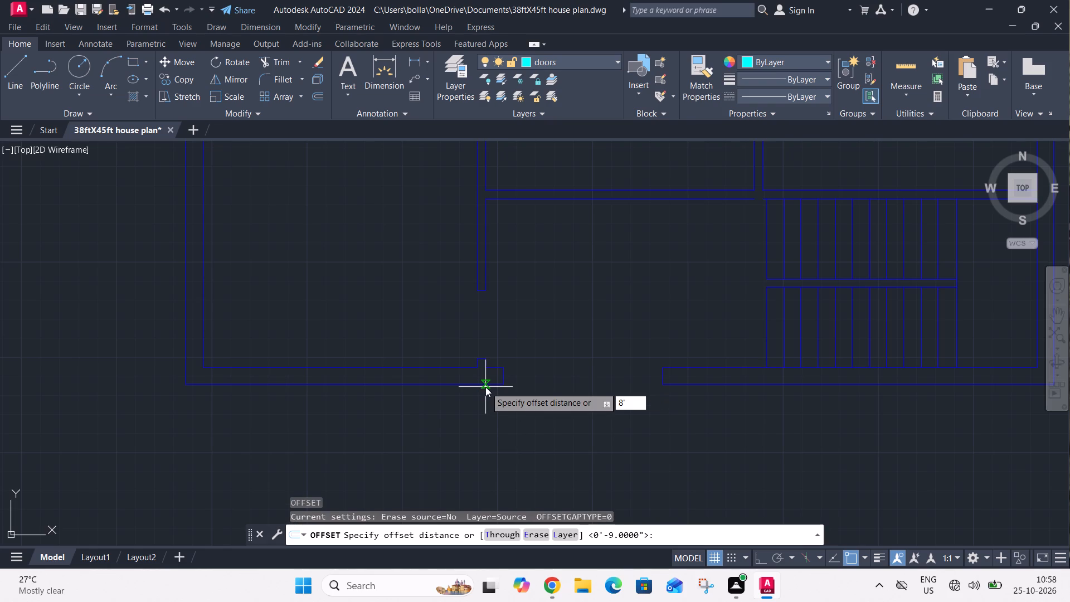
key("Return")
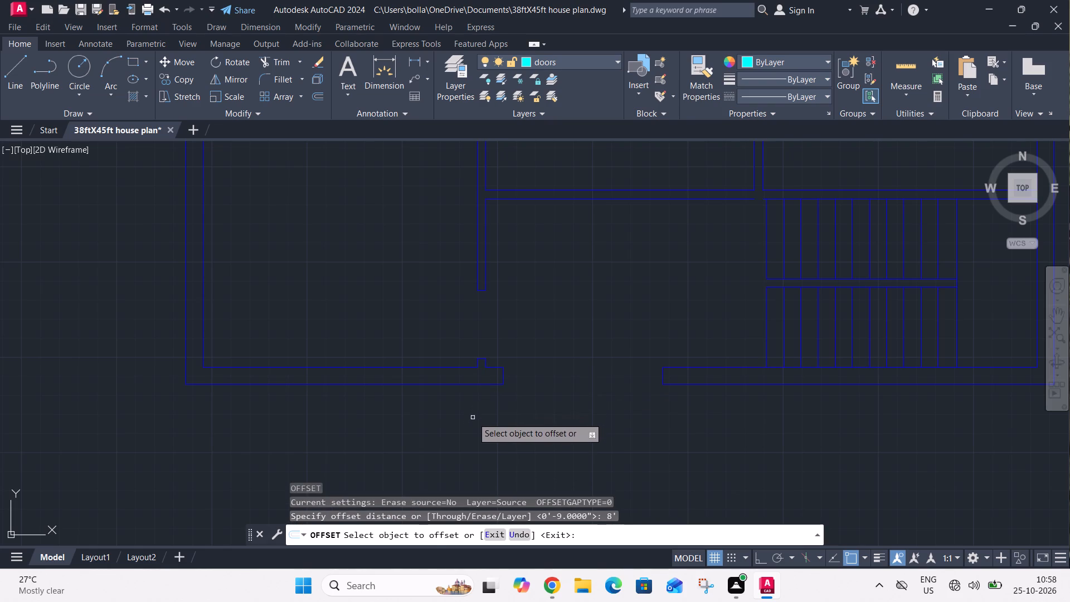
left_click(677, 386)
left_click(686, 412)
scroll(688, 394, "down", 3)
key("Escape")
Stretch the west end of the offset line to align with the house's west outer wall.
left_click(700, 421)
left_click(682, 457)
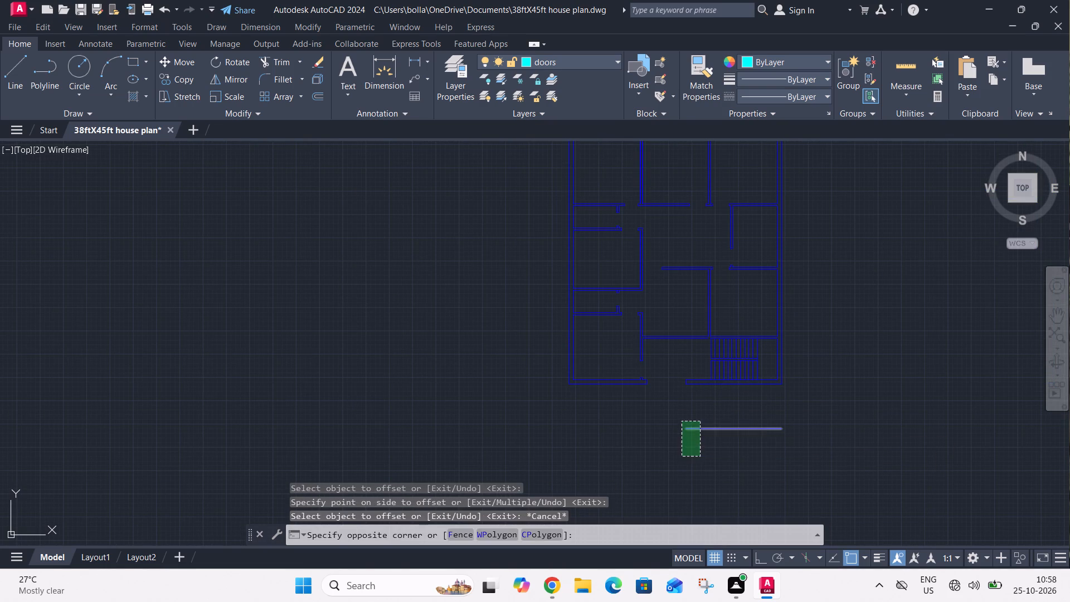
left_click(687, 428)
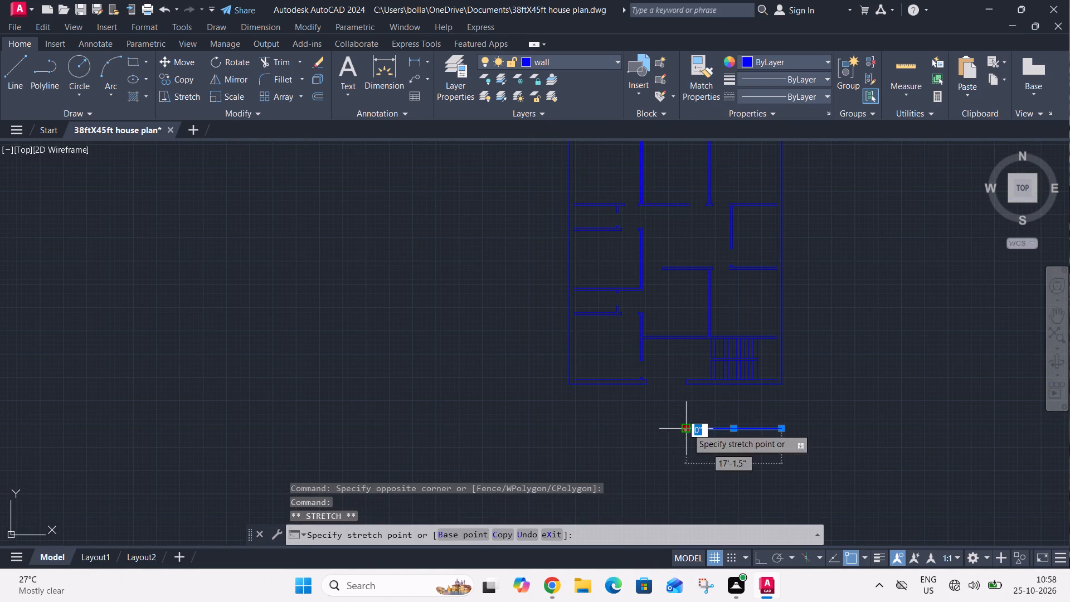
left_click(572, 430)
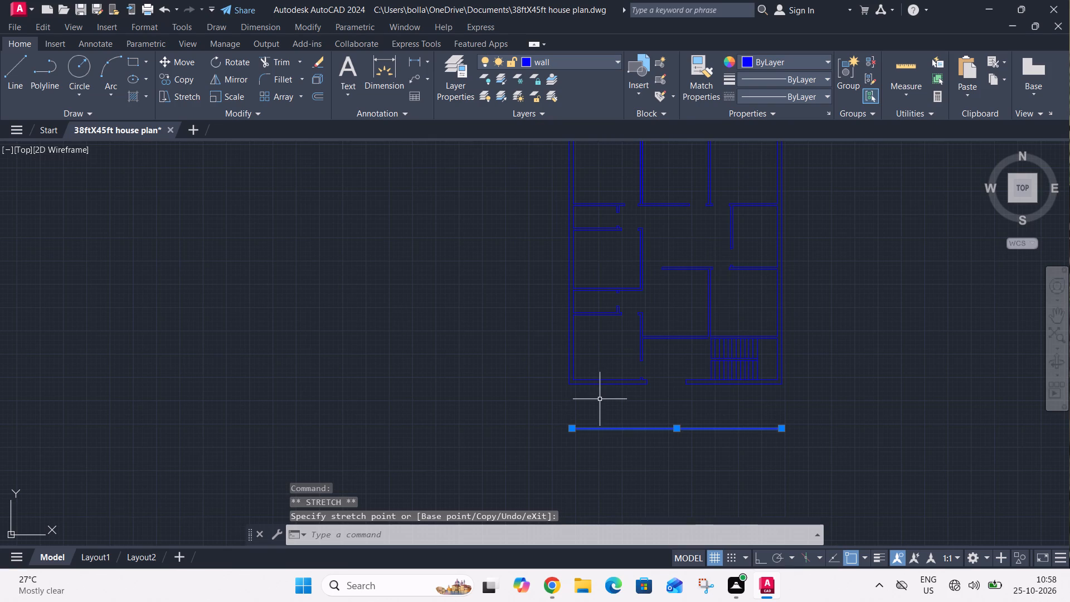
key("Escape")
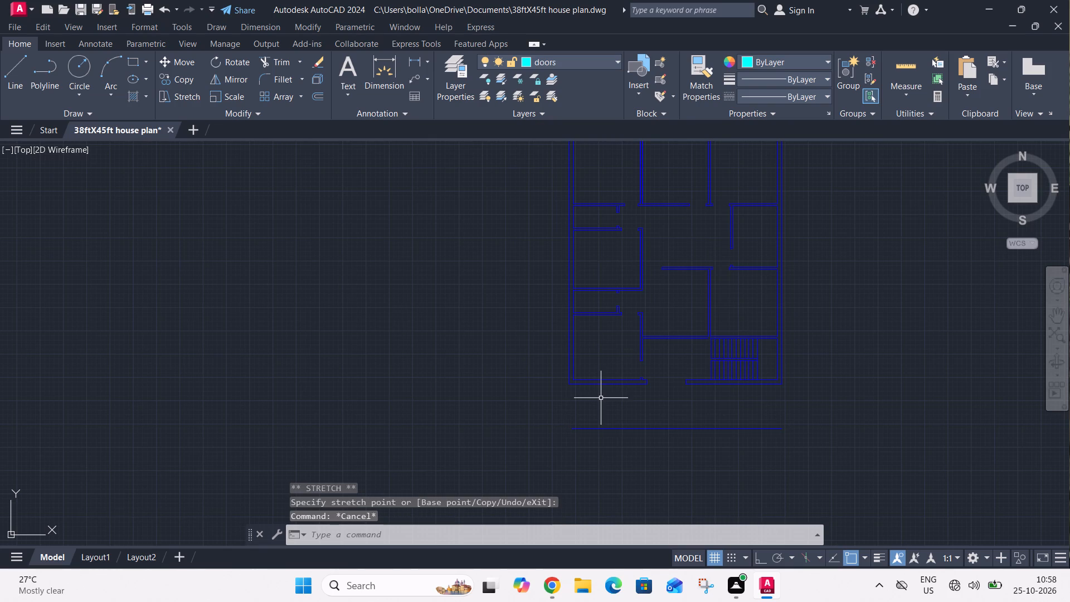
Extend the east face line of the short wall stub beside the main entrance through the front wall to the offset line.
scroll(655, 391, "up", 3)
middle_click_drag(639, 406, 601, 268)
type("ex")
key("space")
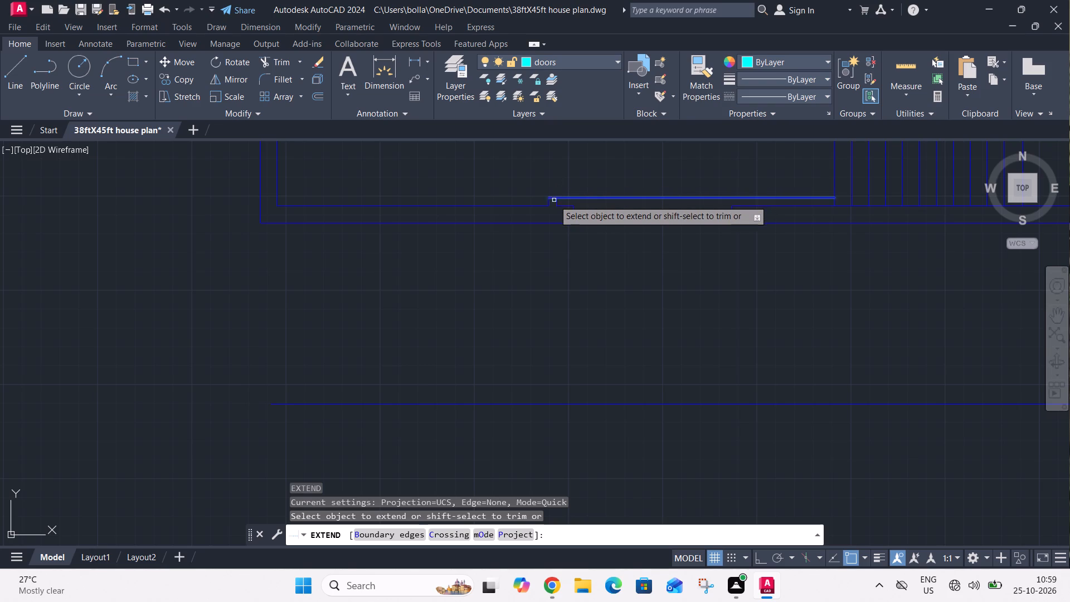
left_click(559, 203)
left_click(558, 216)
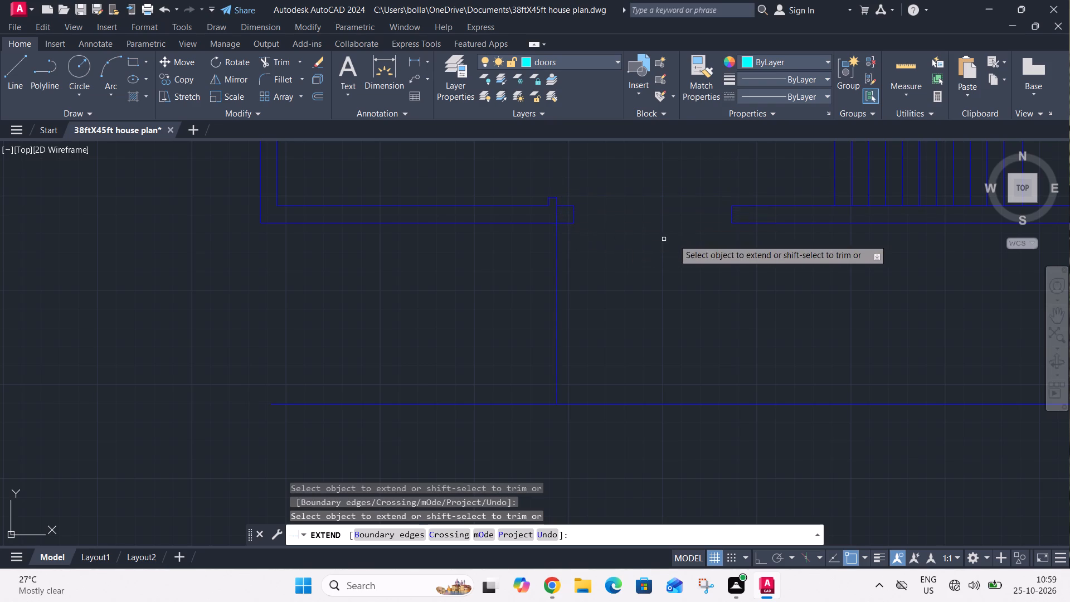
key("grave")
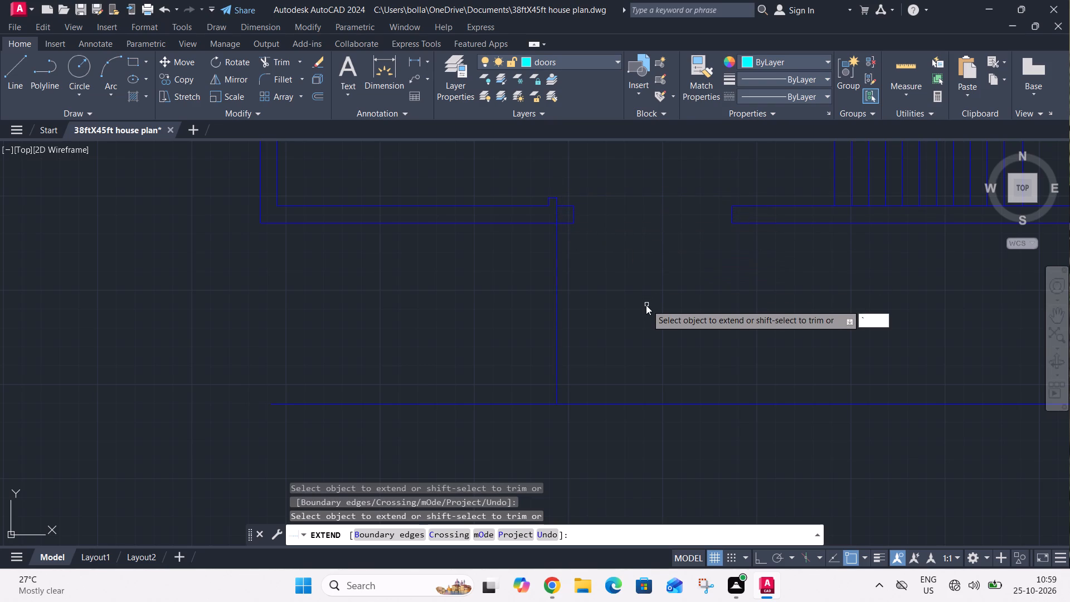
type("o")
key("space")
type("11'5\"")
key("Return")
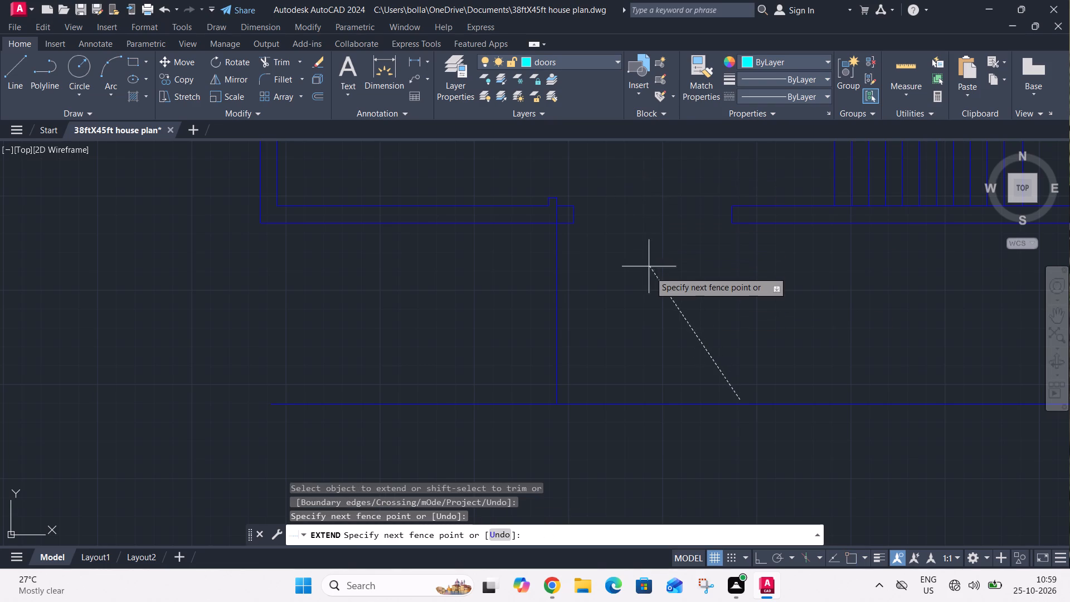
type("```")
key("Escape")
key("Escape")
Offset the extended vertical line 11' to the east to form the porch's other side.
type("o")
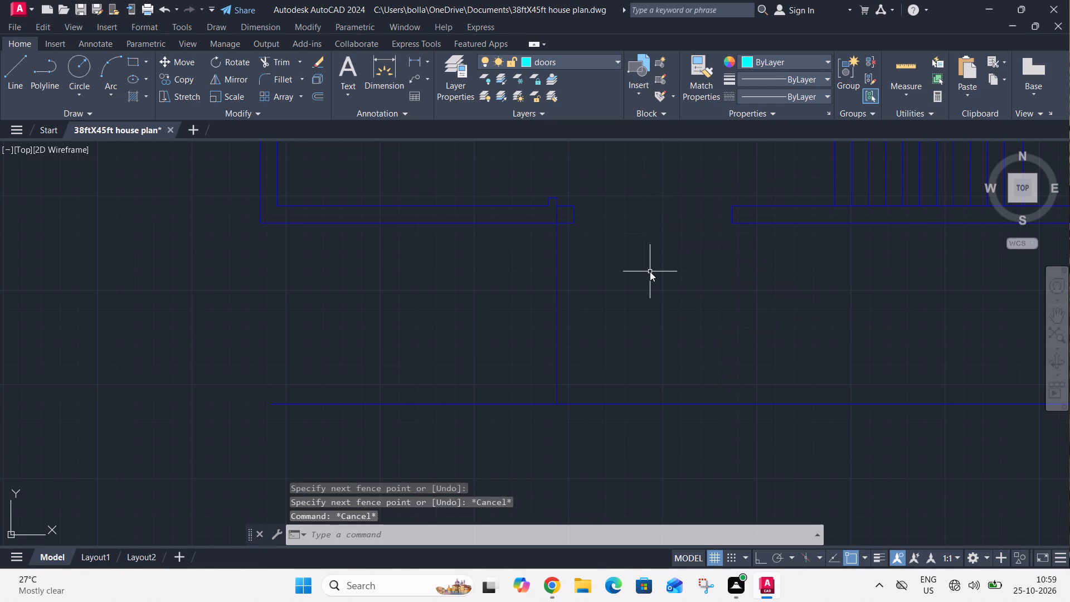
key("space")
type("11'")
key("Return")
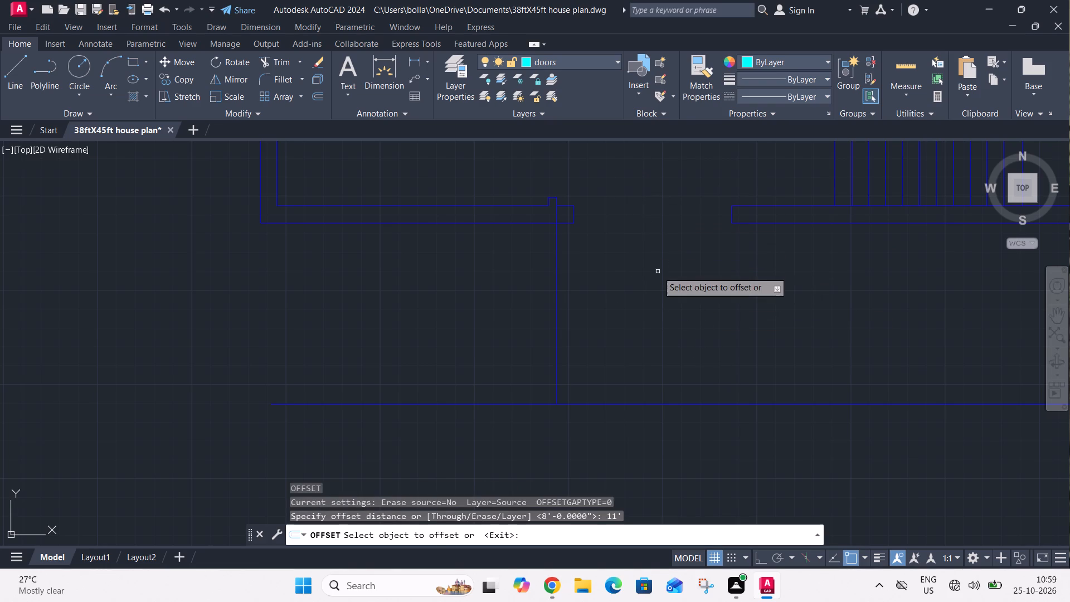
type("5\"")
key("BackSpace")
key("BackSpace")
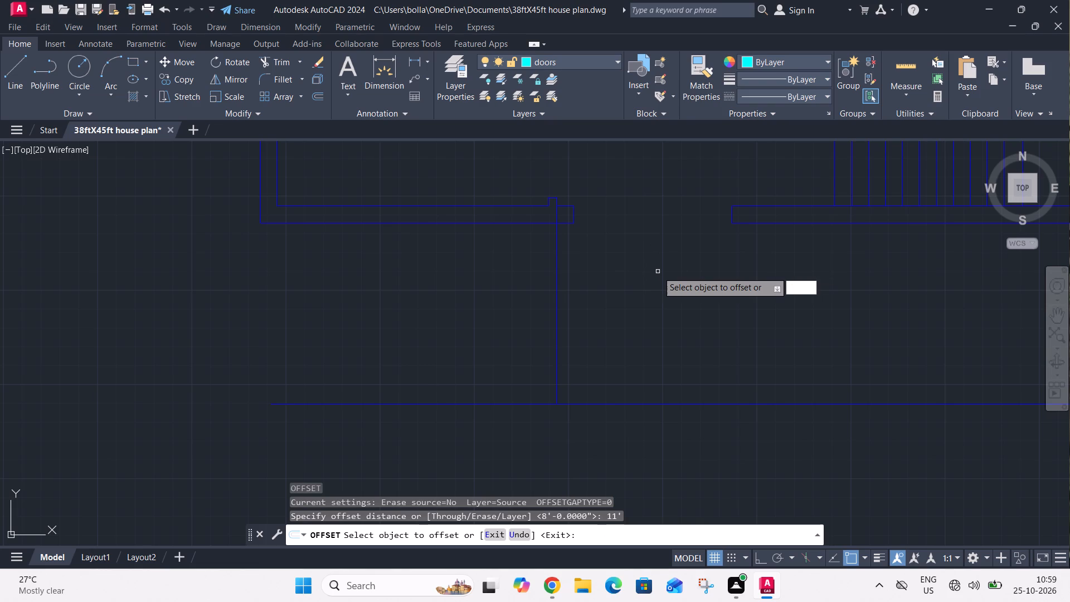
type("11'5\"")
key("Return")
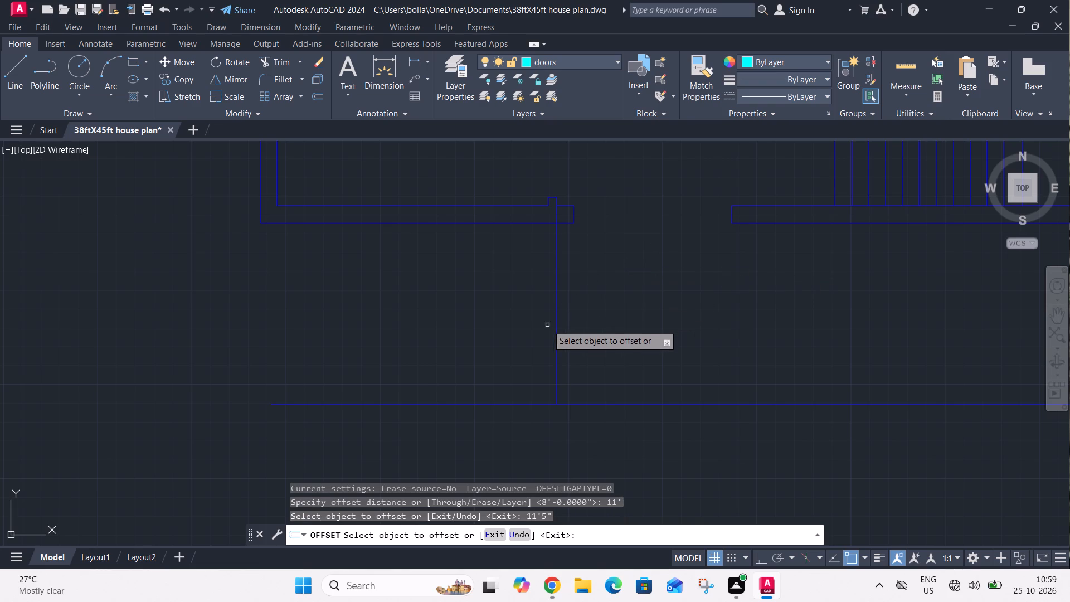
left_click_drag(557, 323, 565, 317)
left_click(604, 307)
key("Escape")
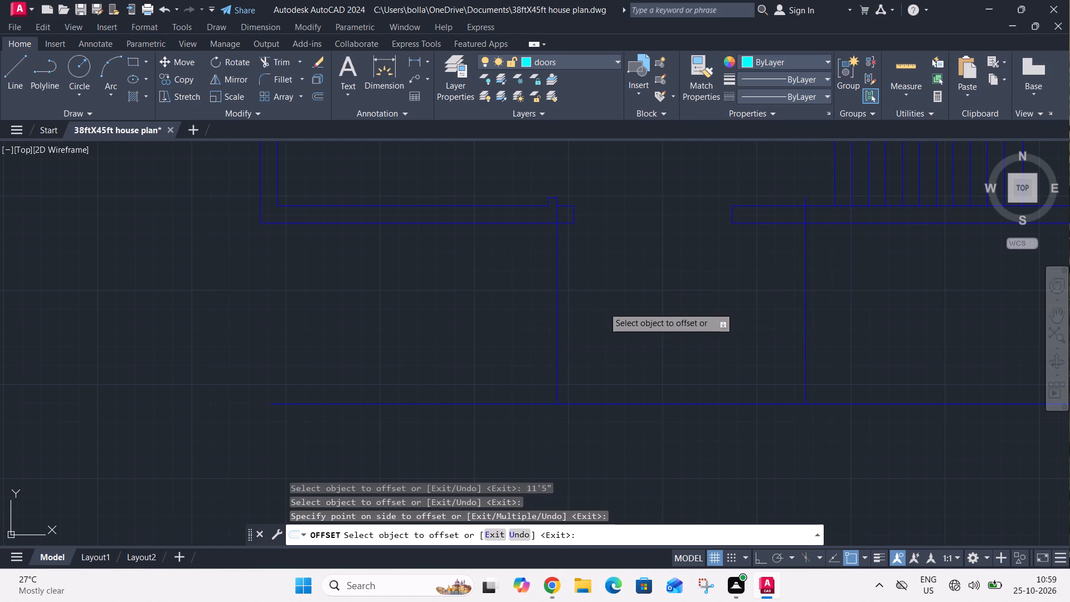
key("r")
key("Escape")
Trim the porch side lines back to the front wall's outer face and remove the front line's overhangs beyond both sides.
type("tr")
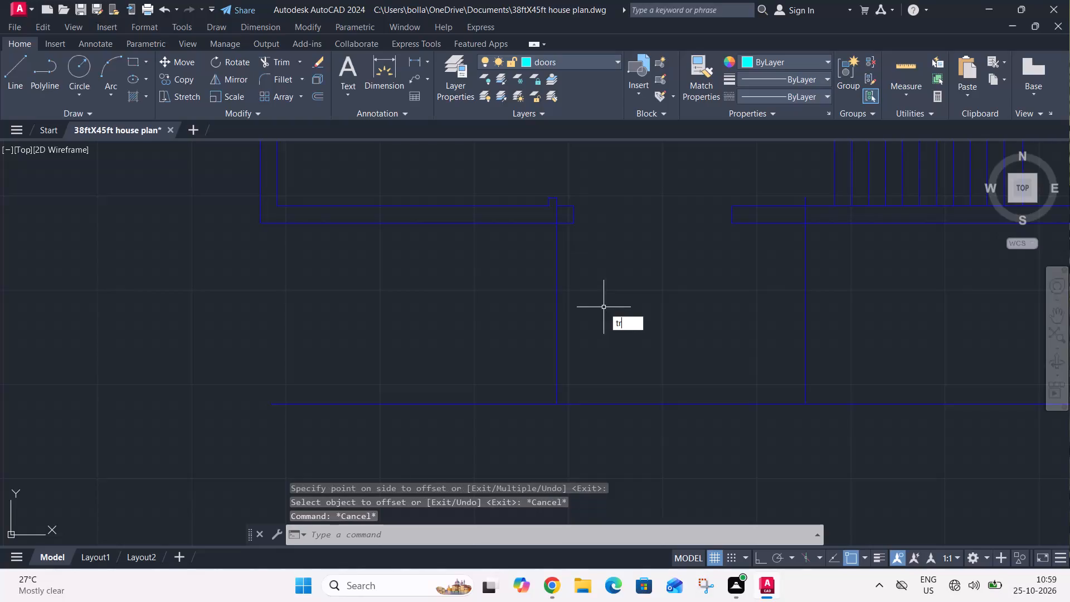
key("space")
left_click(559, 215)
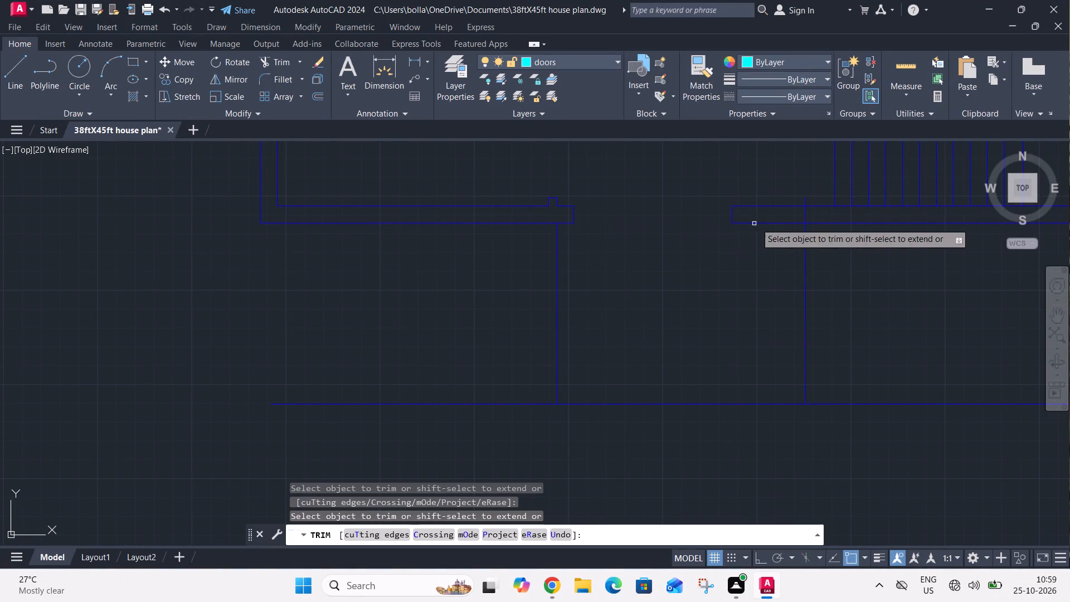
left_click(807, 202)
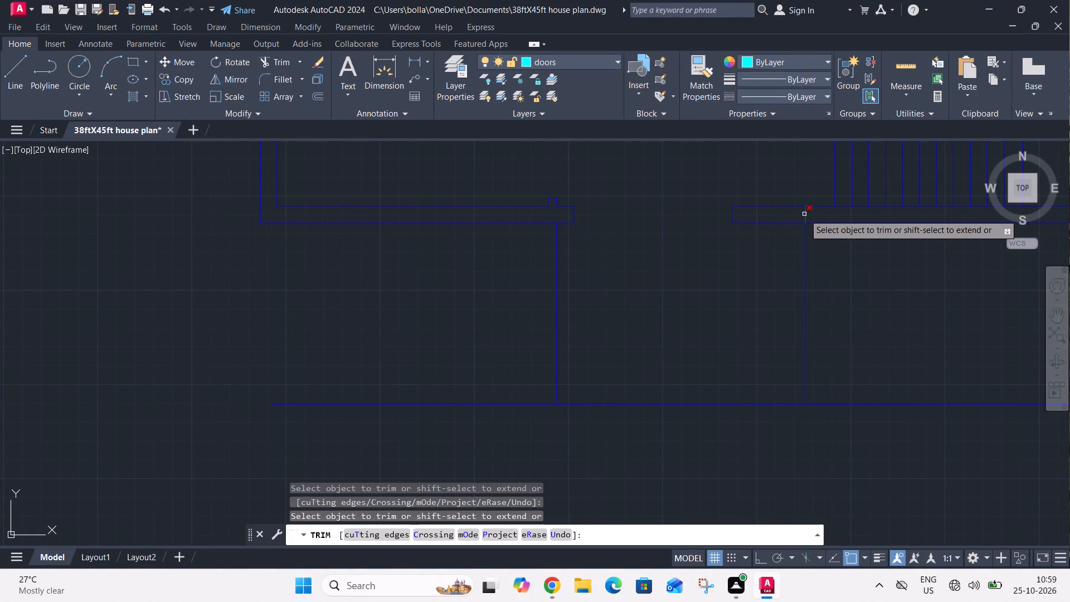
left_click(804, 214)
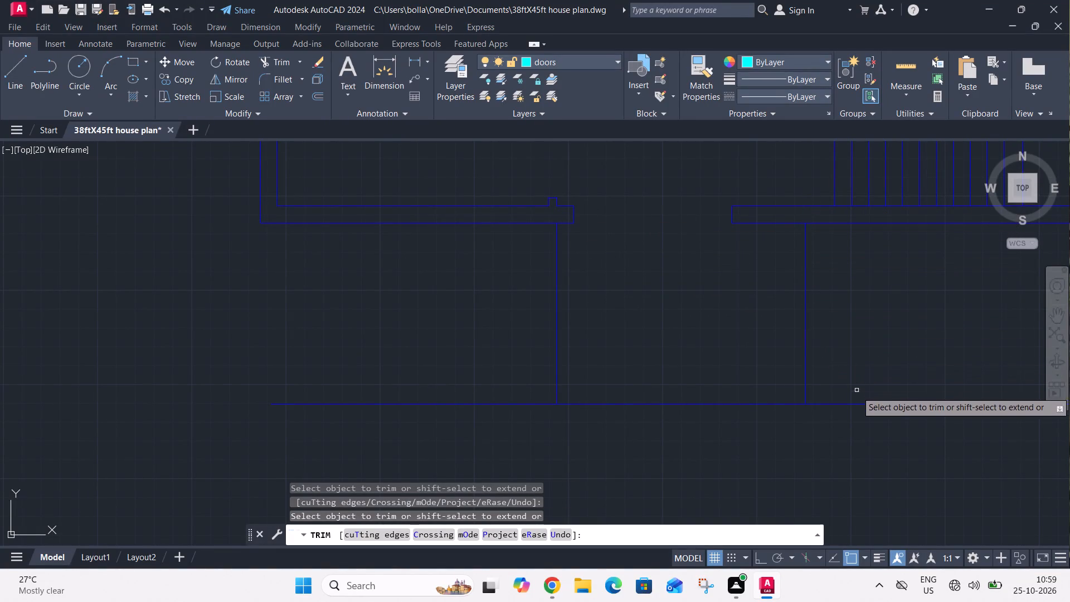
left_click_drag(871, 373, 871, 385)
left_click(854, 420)
left_click(868, 351)
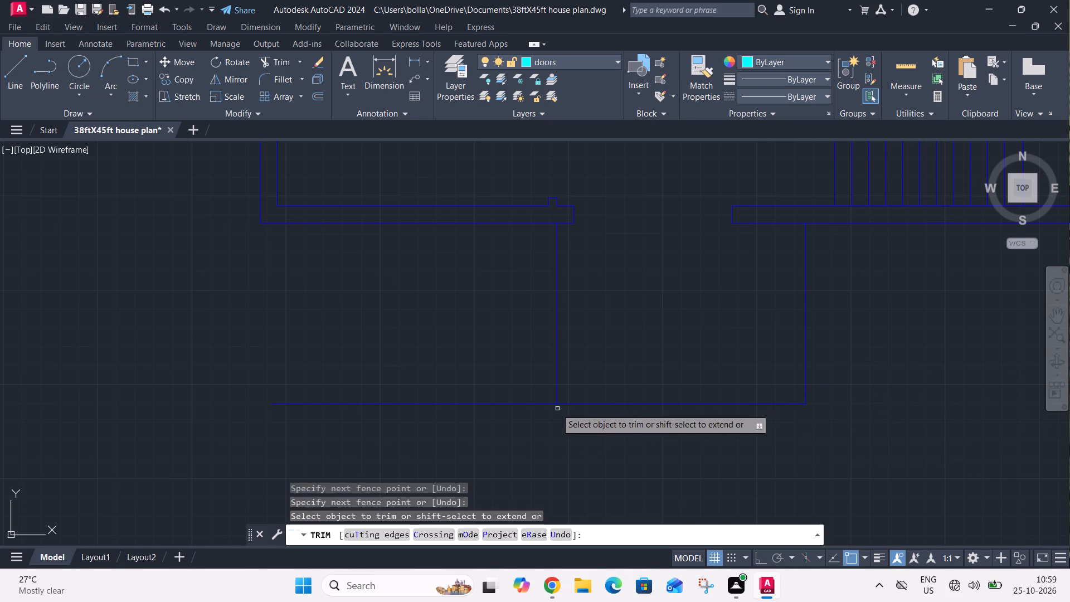
left_click(543, 424)
left_click(532, 351)
key("Escape")
On the doors layer, draw an L east of the house with a 2'6" line down and a 2'6" line east.
scroll(526, 373, "down", 3)
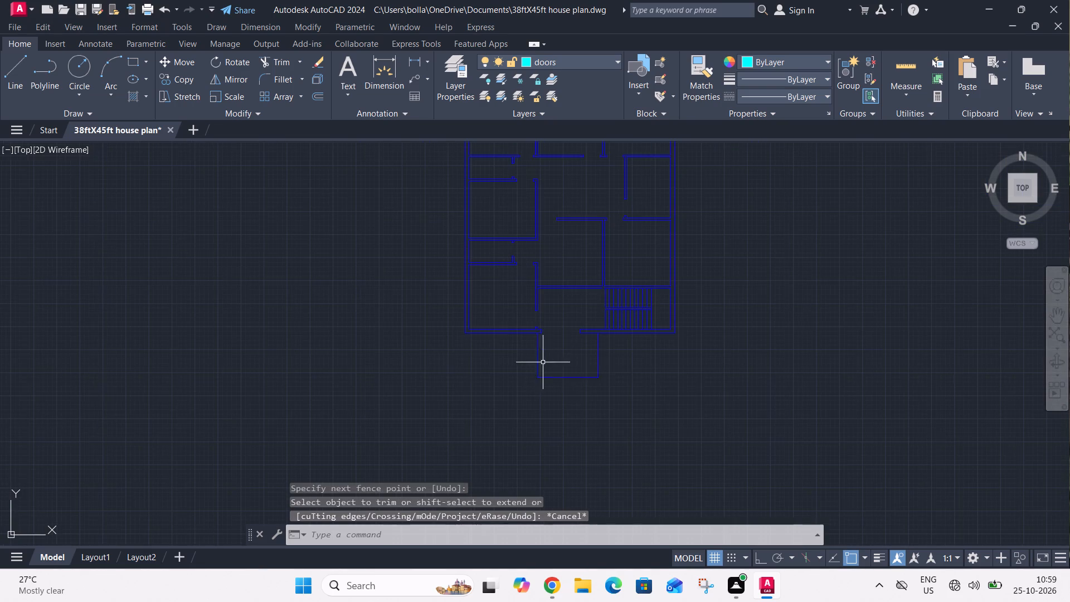
middle_click_drag(704, 393, 679, 375)
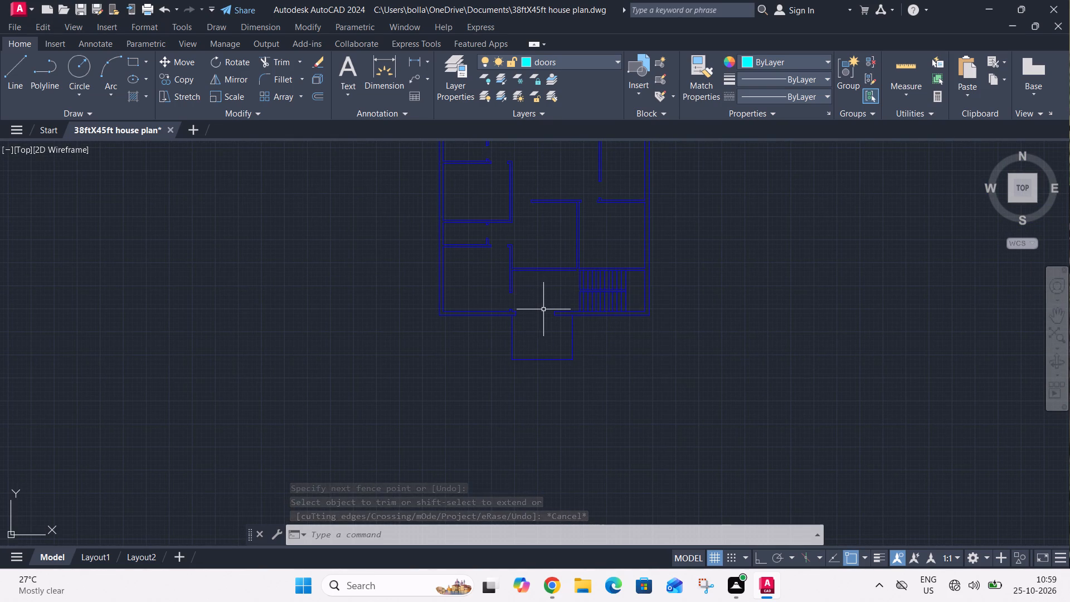
left_click(567, 64)
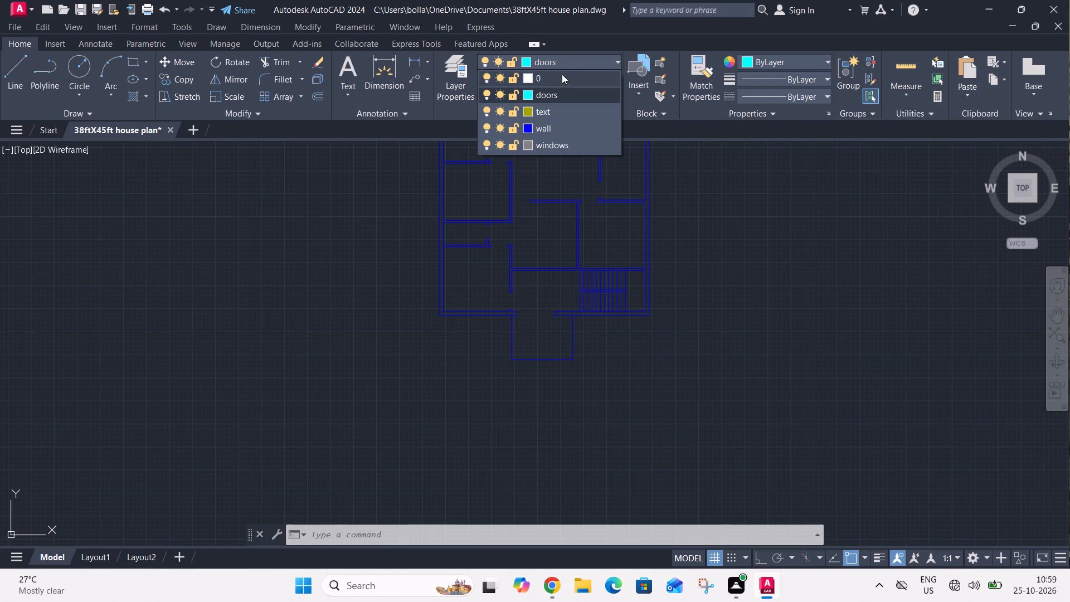
left_click(556, 95)
type("l")
key("space")
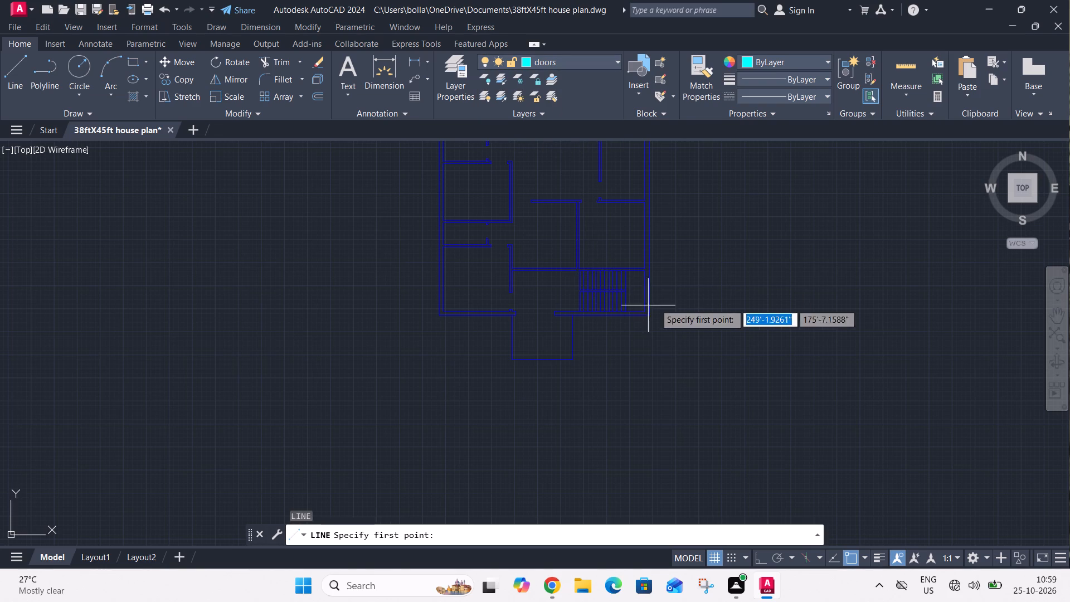
left_click(780, 225)
key("F8")
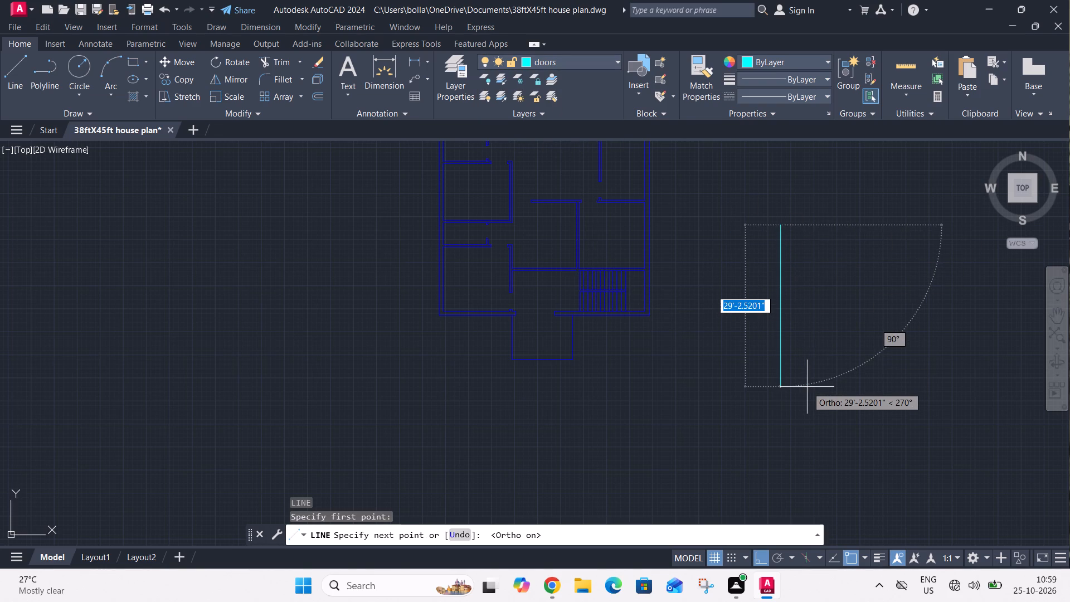
type("2'6\"")
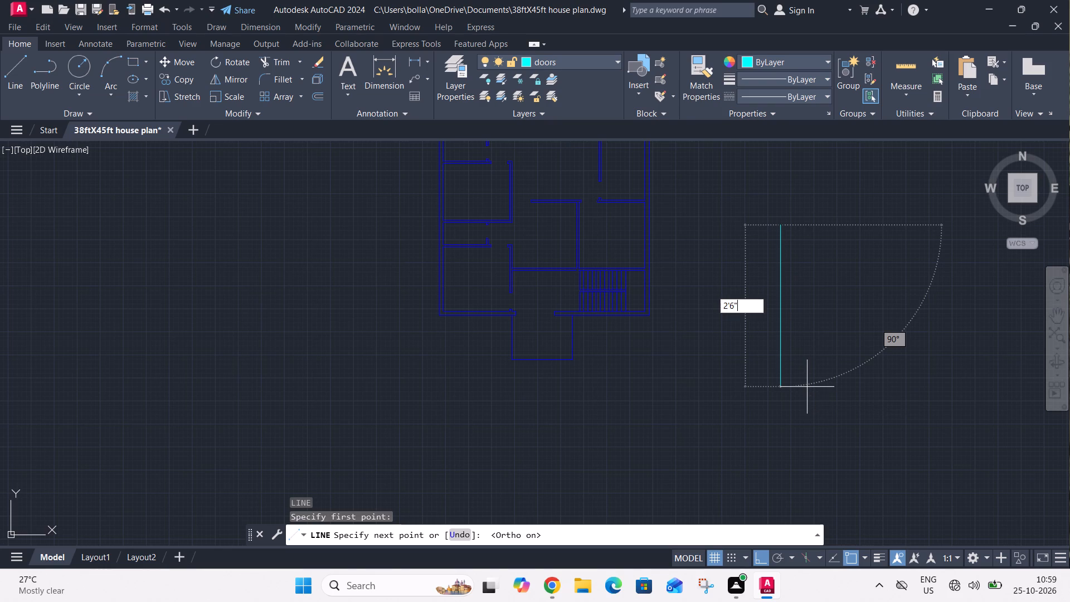
key("Return")
type("2'6\"")
key("Return")
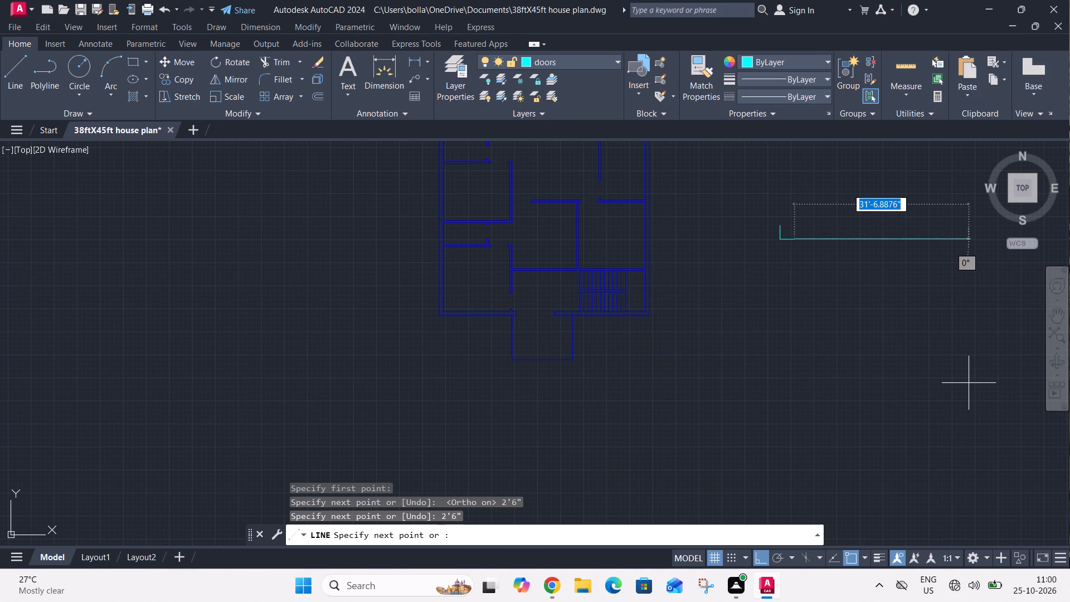
key("Escape")
Offset the L's vertical line 2" to the east to give the door leaf its thickness.
scroll(787, 229, "up", 3)
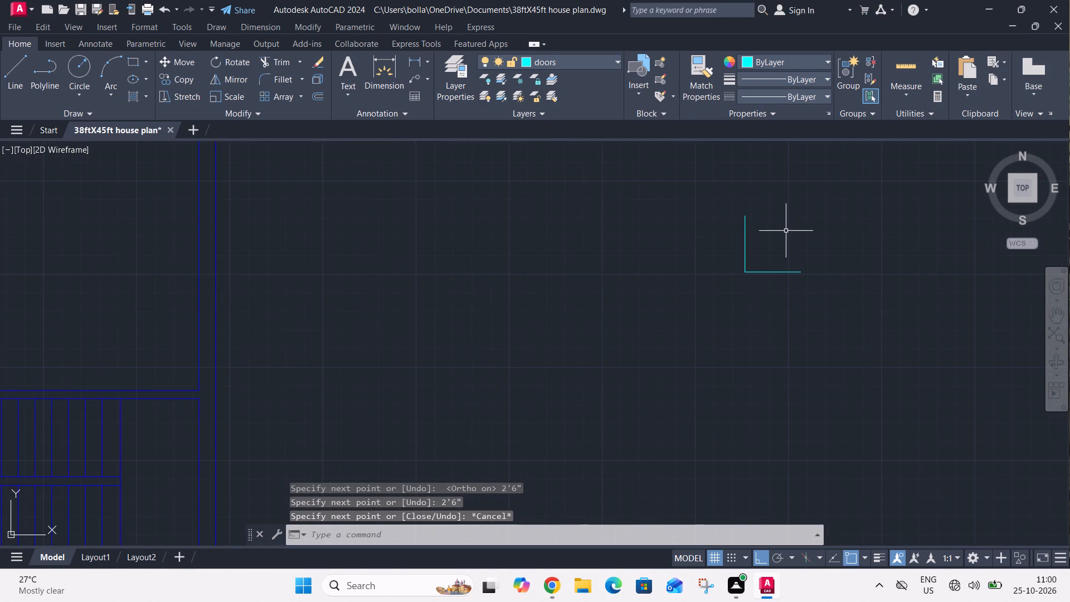
type("o")
key("space")
type("2\"")
key("Return")
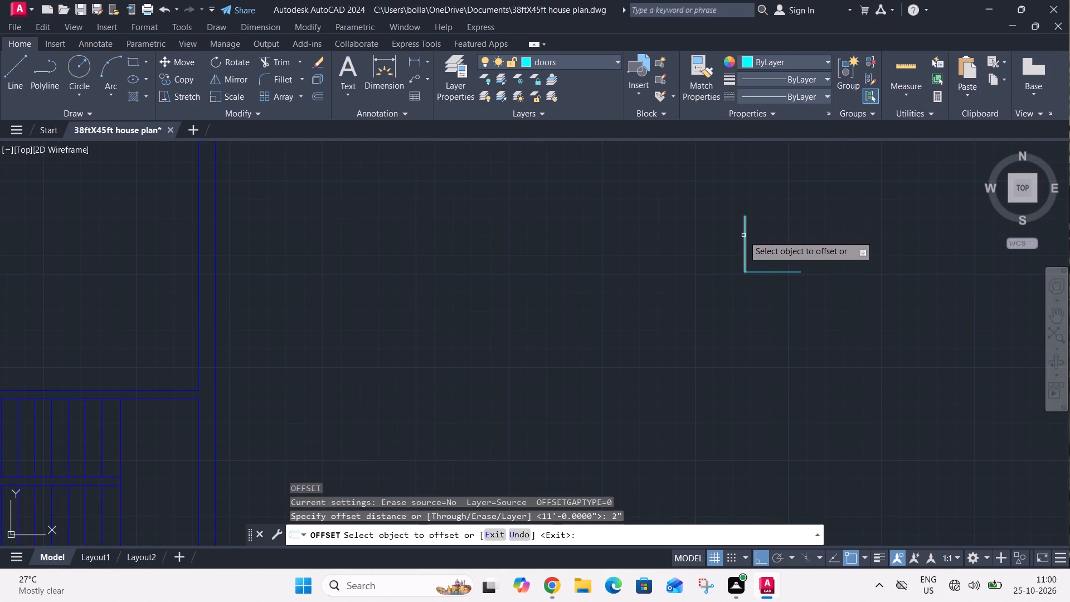
left_click(744, 235)
left_click(779, 239)
key("Escape")
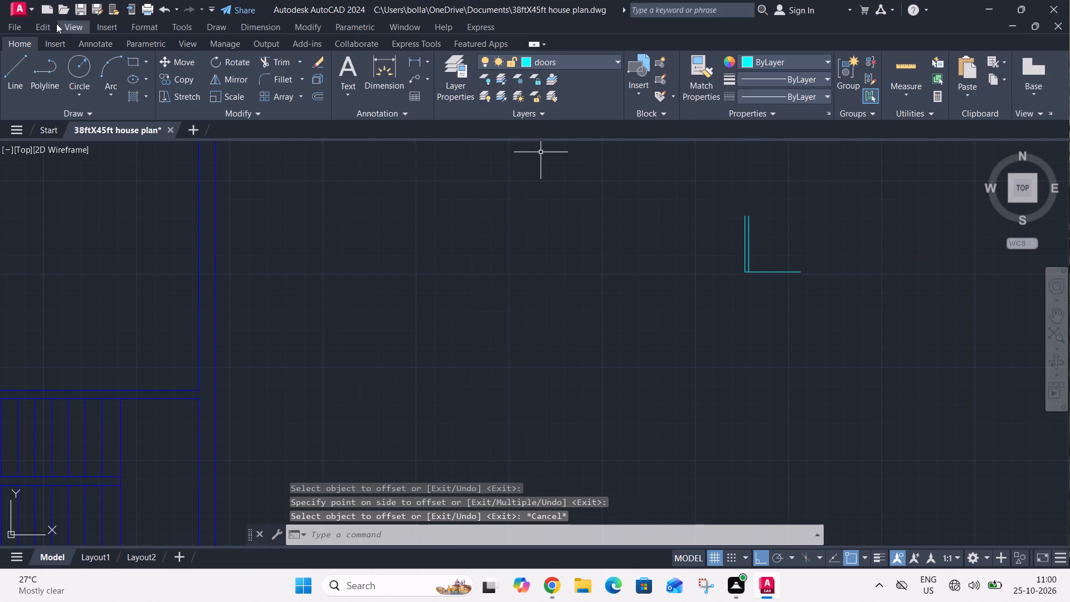
Draw the door swing as a Start, End, Direction arc from the outer vertical line's top to the base line's east end.
left_click(99, 91)
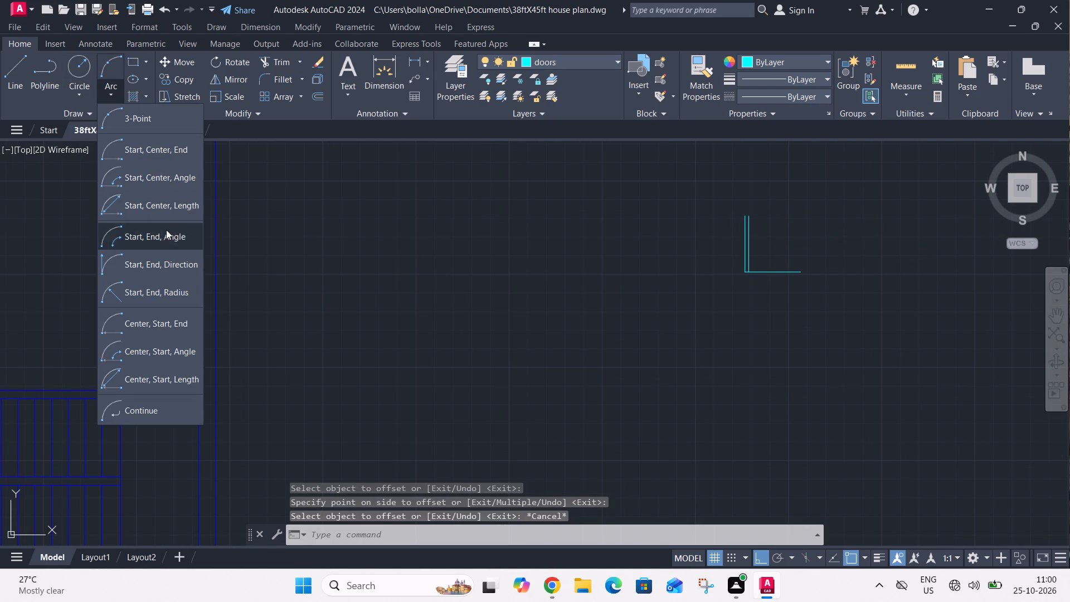
left_click(179, 261)
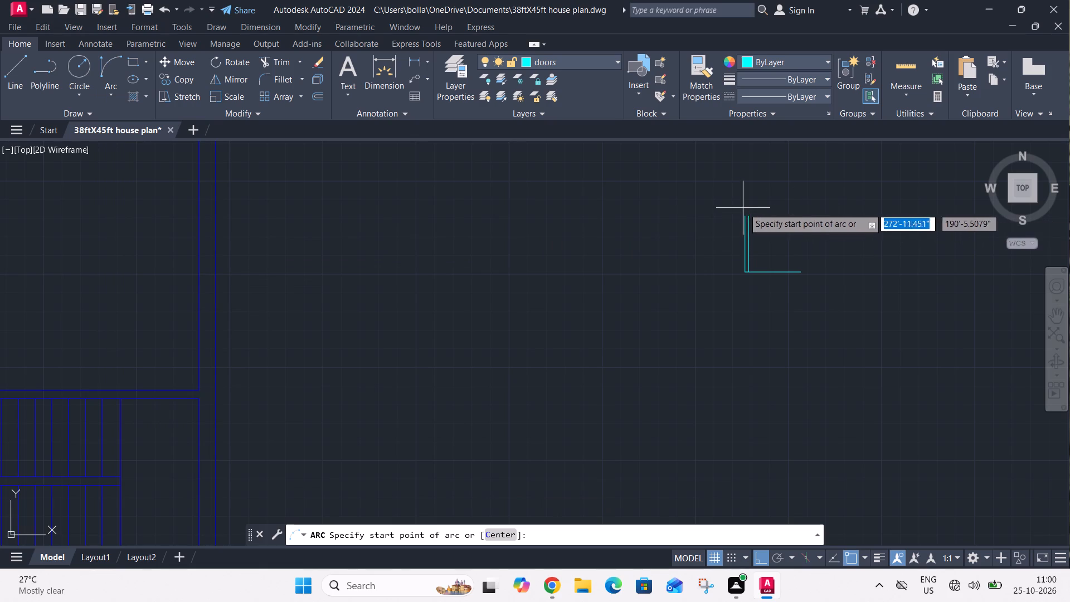
left_click(745, 213)
left_click(800, 271)
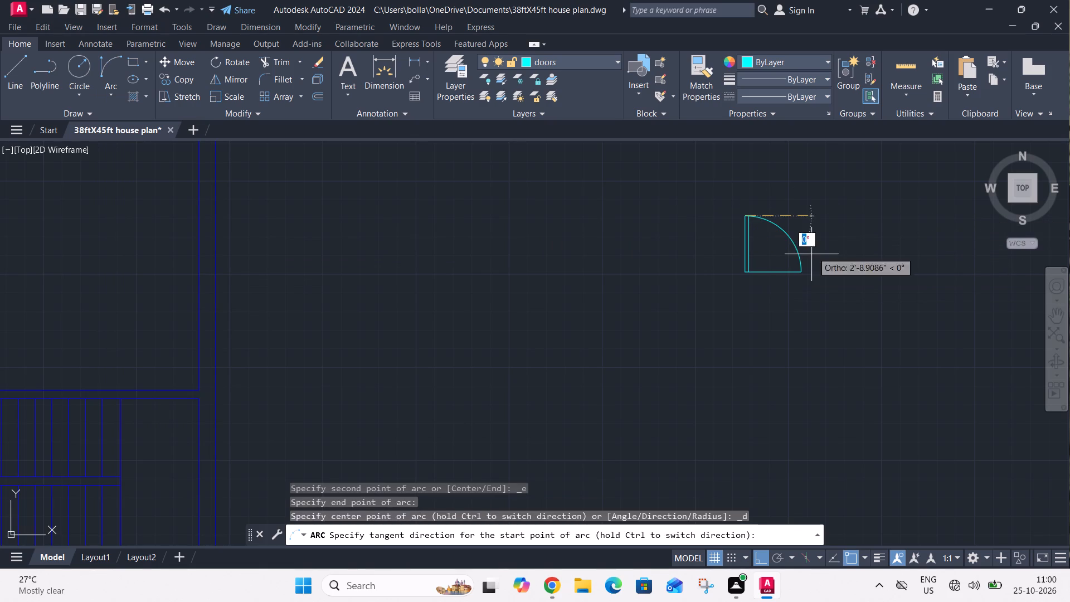
left_click(813, 252)
Trim the tip of the inner leaf line that projects above the swing arc.
key("t")
key("r")
key("space")
scroll(752, 203, "up", 2)
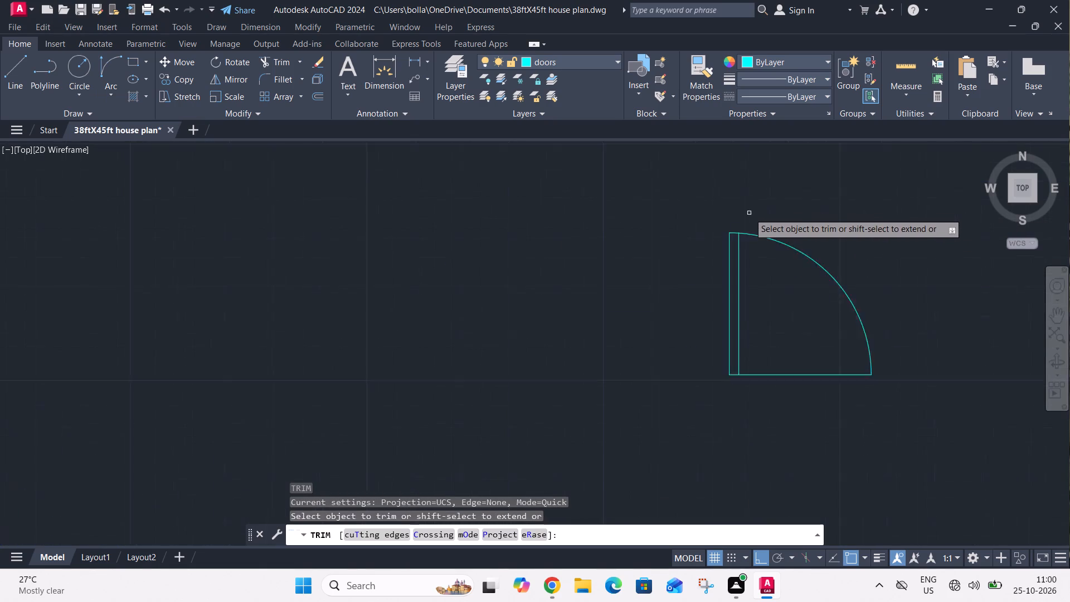
scroll(749, 213, "up", 3)
scroll(709, 280, "up", 3)
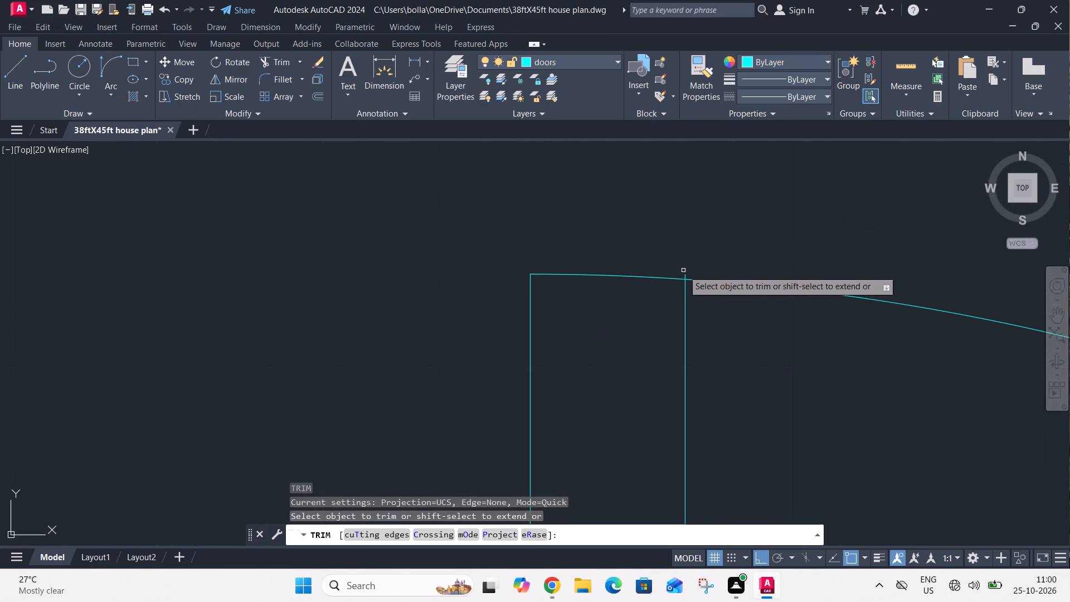
left_click(685, 273)
key("Escape")
scroll(705, 226, "down", 5)
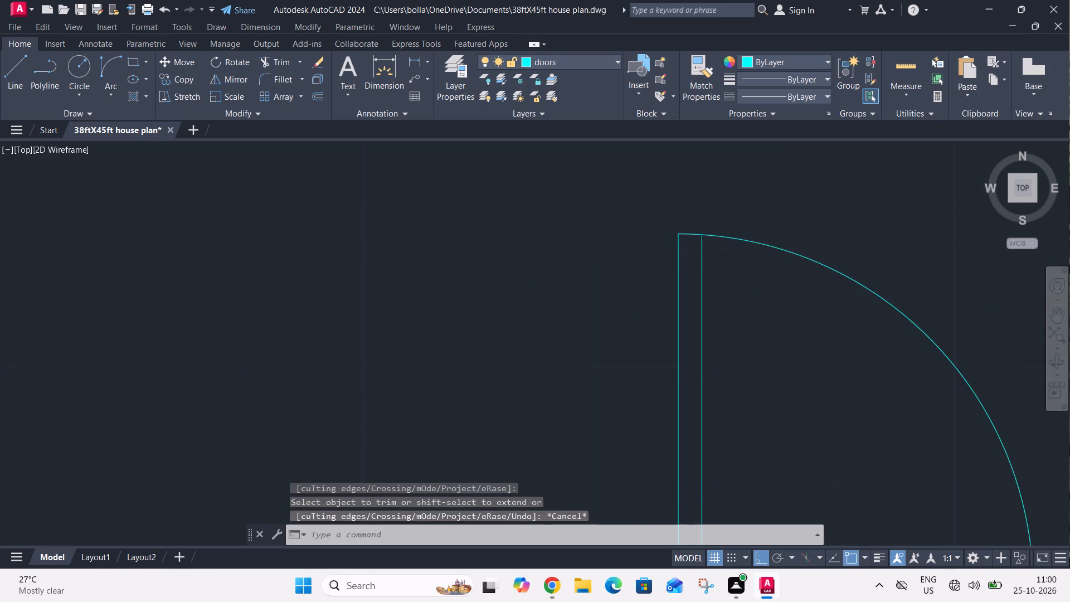
Copy the complete door symbol straight down to a spot just below the original.
scroll(705, 226, "down", 5)
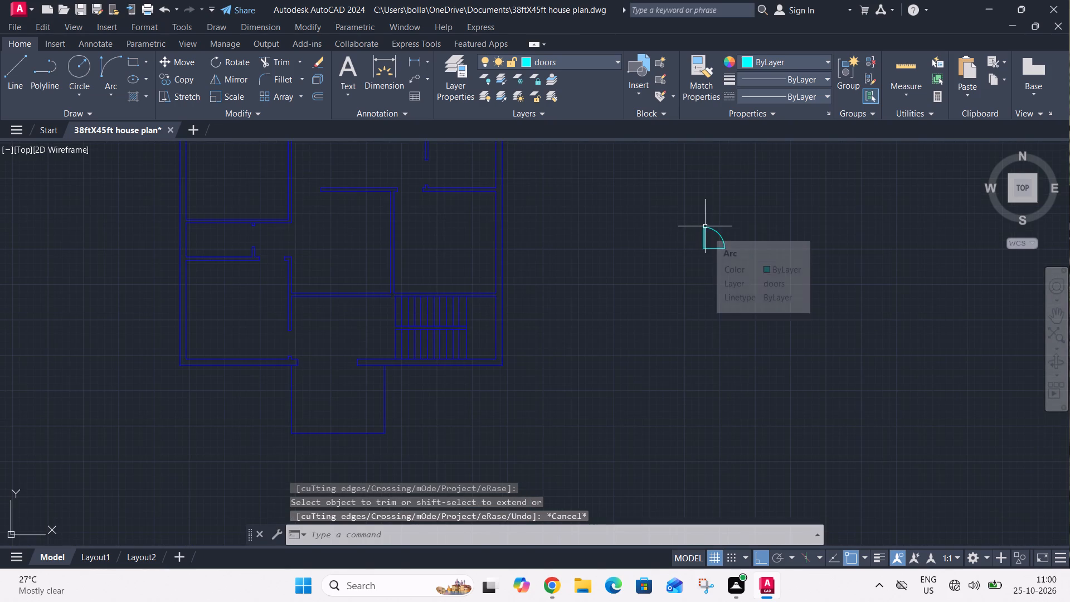
left_click(672, 210)
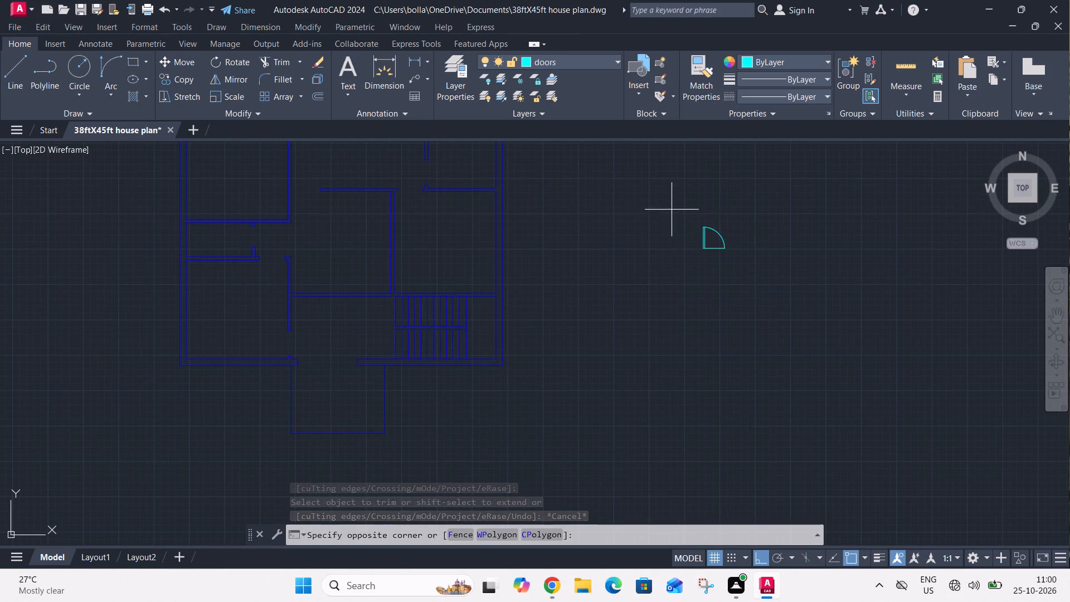
left_click(763, 292)
key("c")
type("o")
key("space")
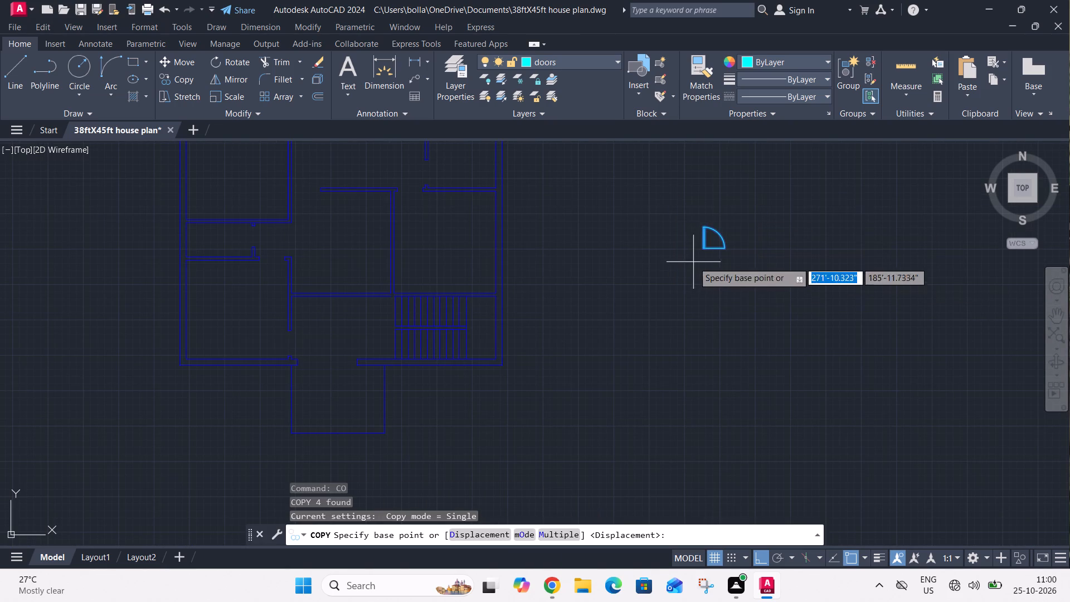
left_click_drag(704, 247, 704, 253)
left_click(708, 287)
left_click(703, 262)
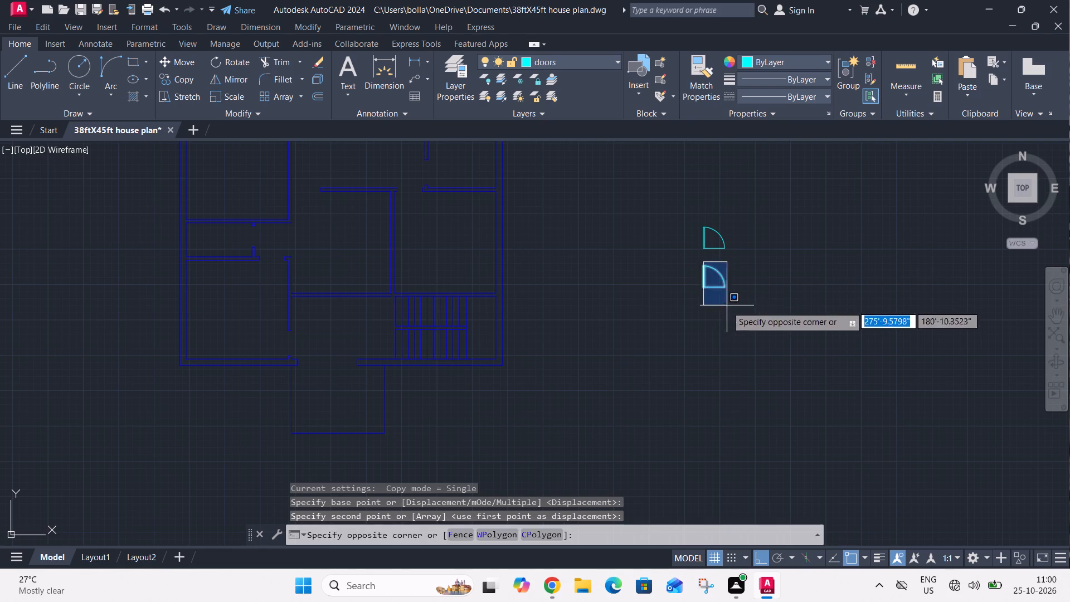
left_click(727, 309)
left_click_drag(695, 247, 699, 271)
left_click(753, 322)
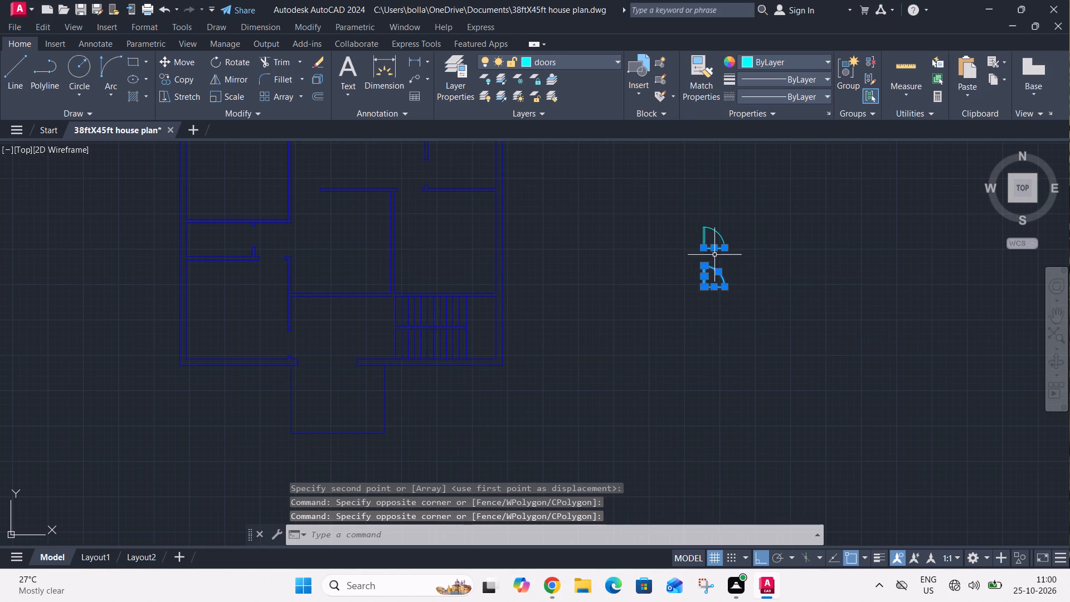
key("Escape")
Copy both door symbols straight down twice in Multiple mode to form a column of six doors.
left_click_drag(682, 217, 698, 234)
left_click(801, 339)
key("c")
type("o")
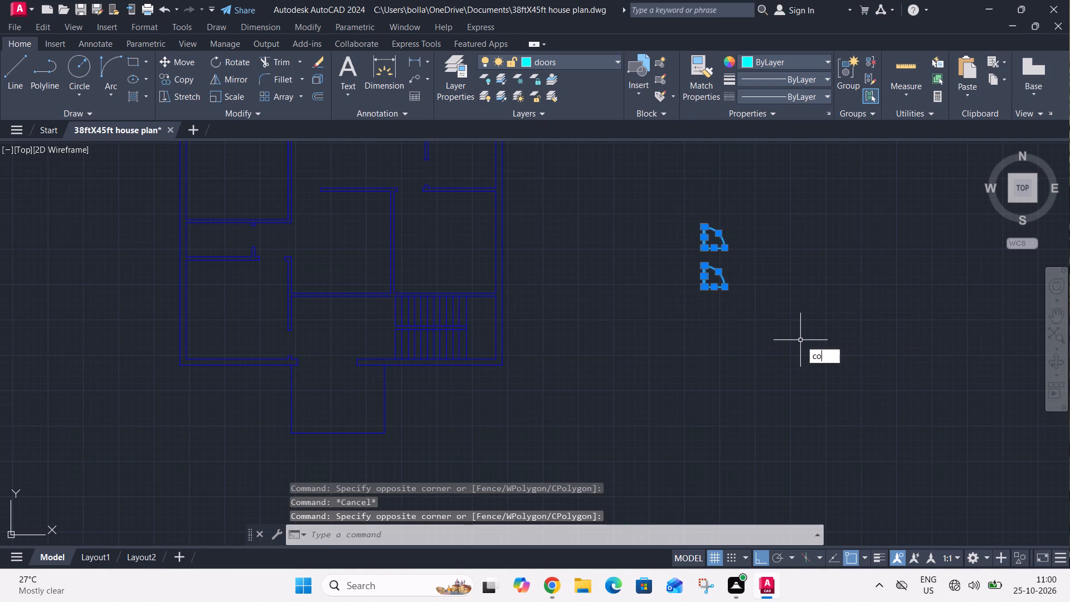
key("space")
type("m")
key("space")
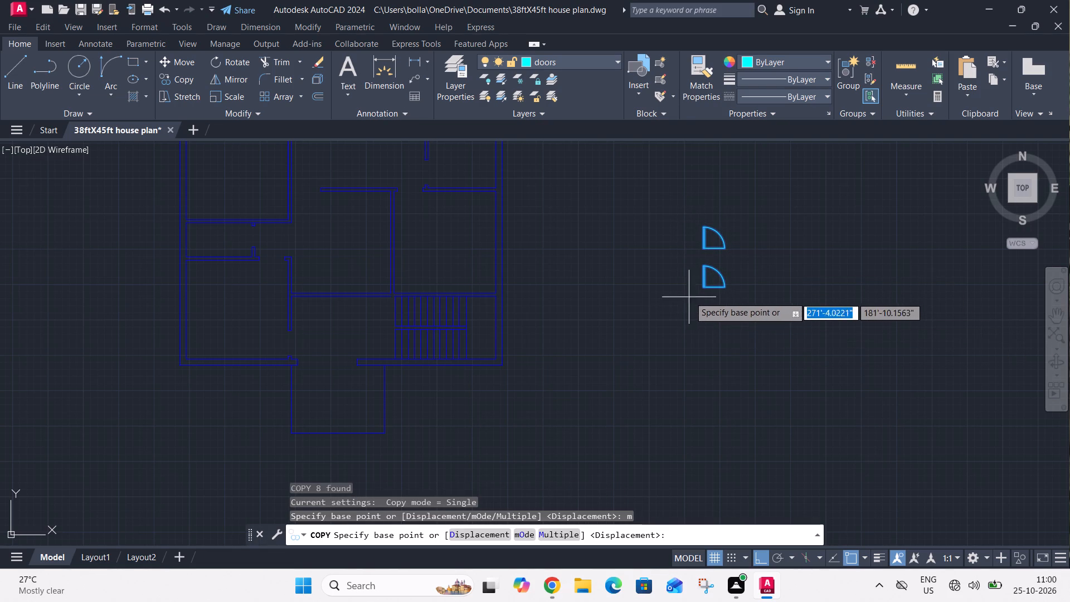
left_click(703, 287)
left_click(672, 380)
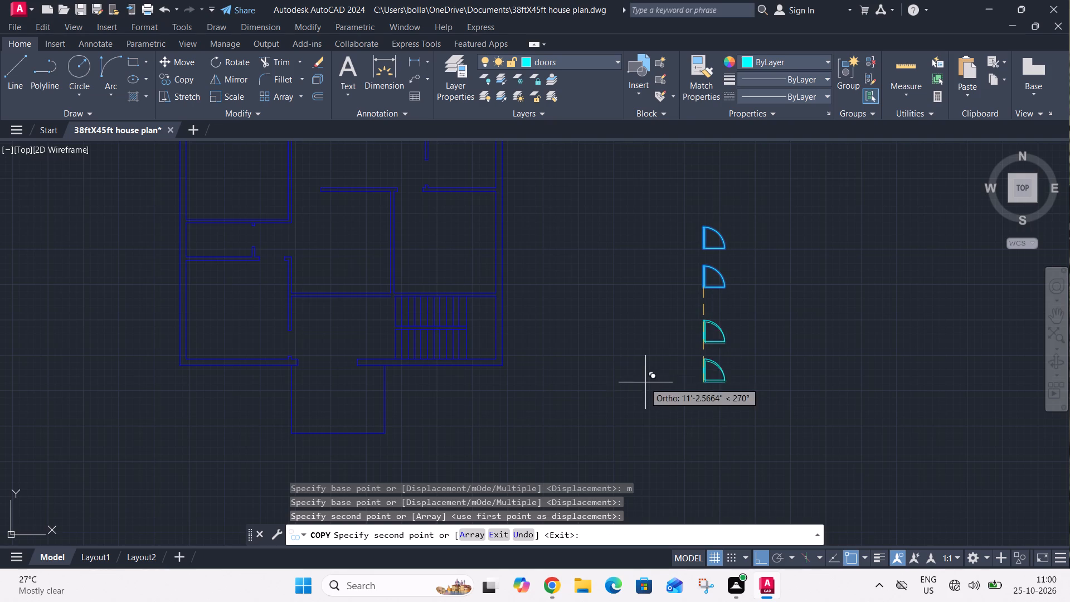
left_click(614, 456)
key("Escape")
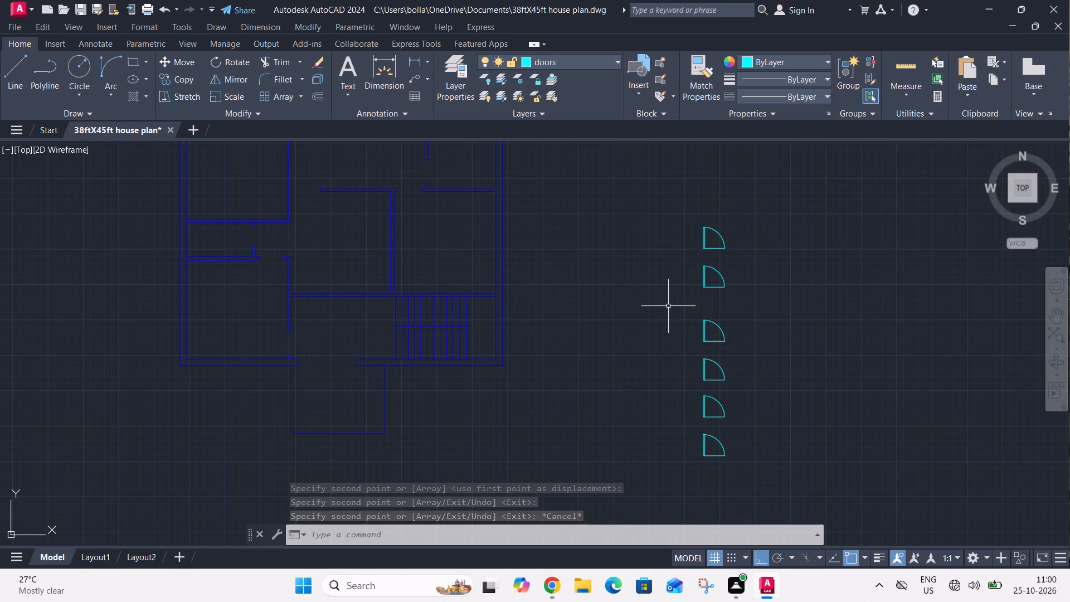
Copy the topmost door symbol, with Ortho off, into the small room between the two west-side rooms.
scroll(712, 245, "up", 3)
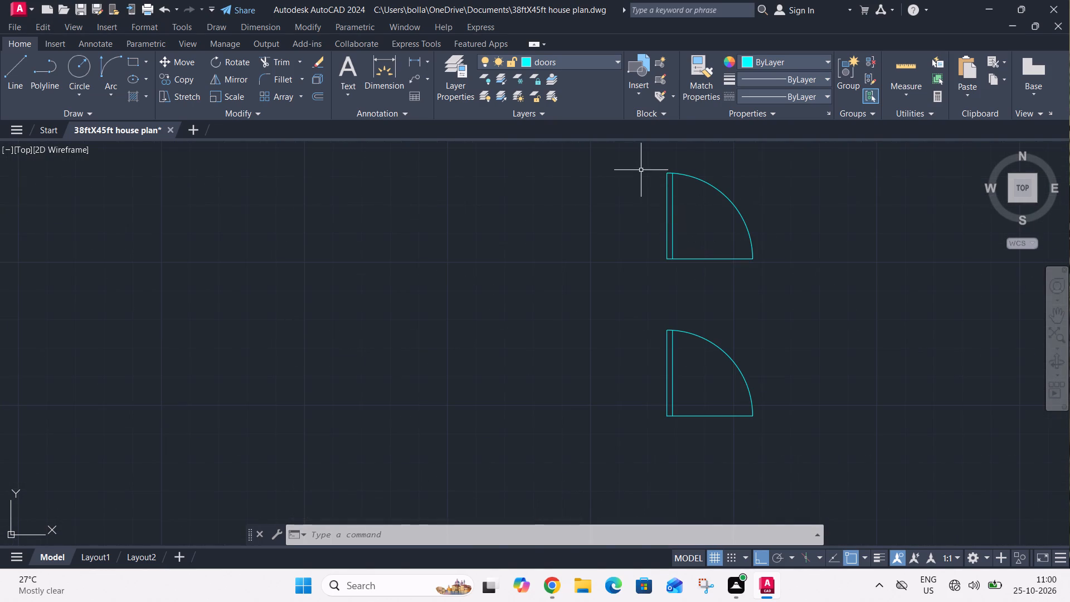
left_click(640, 158)
left_click(810, 288)
type("co")
key("space")
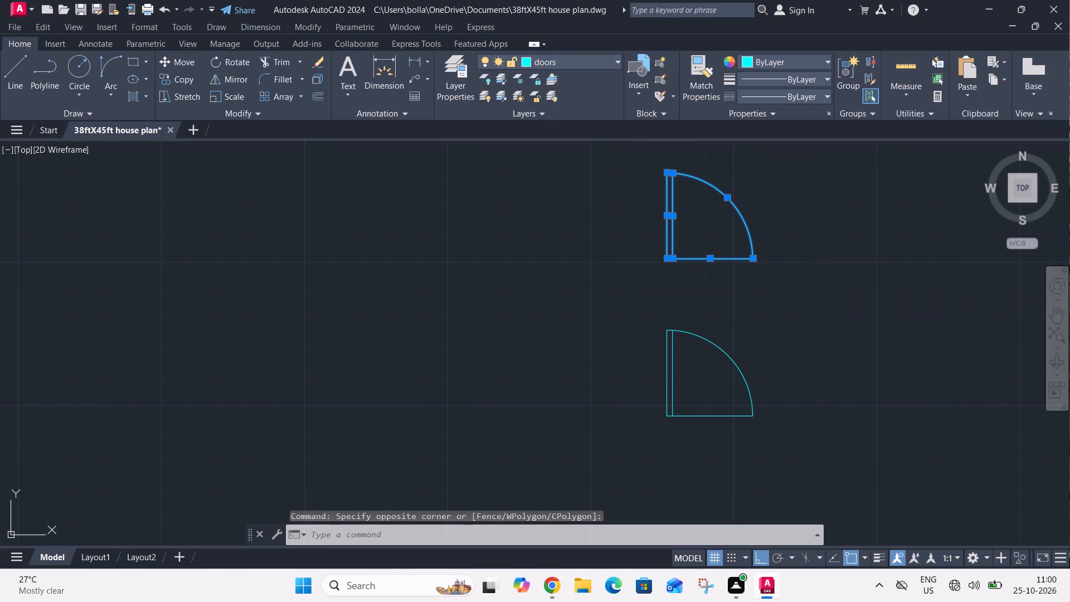
left_click(702, 256)
scroll(735, 205, "down", 4)
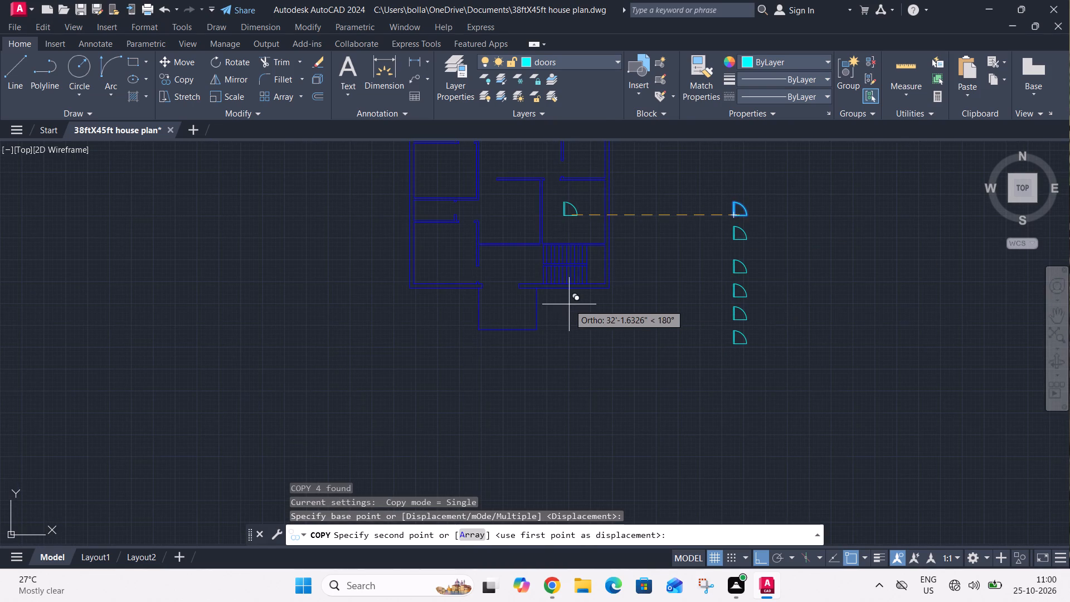
key("F8")
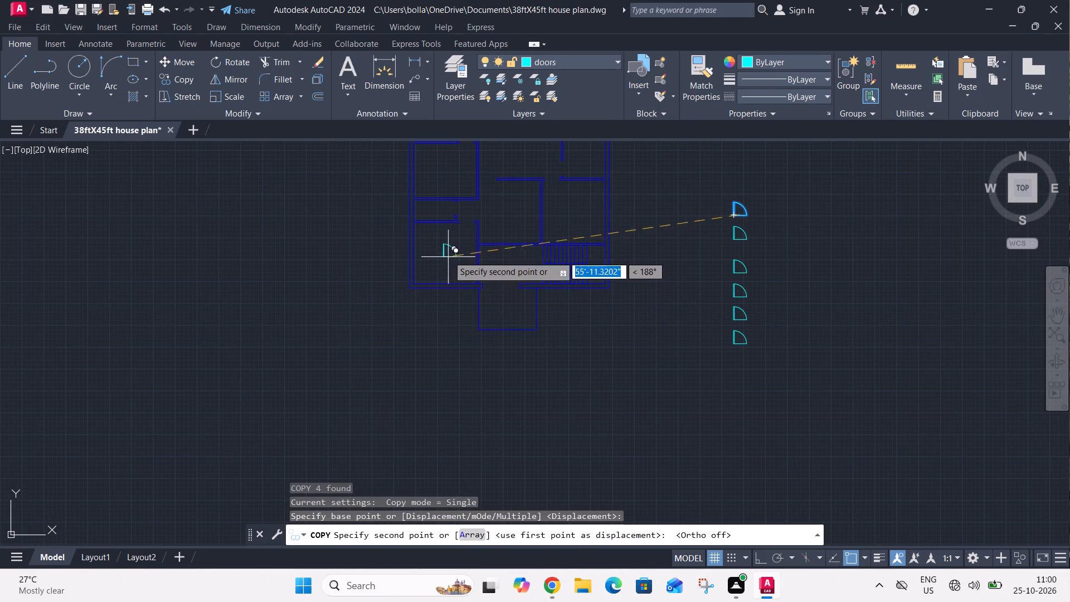
scroll(445, 245, "up", 3)
middle_click_drag(444, 245, 456, 409)
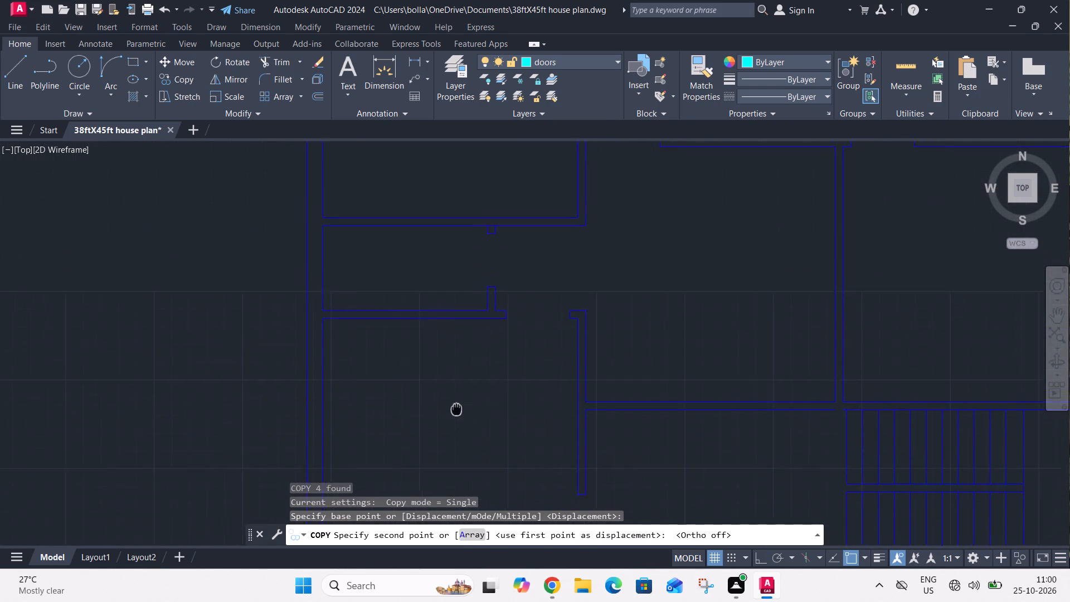
middle_click_drag(456, 409, 461, 419)
scroll(399, 306, "up", 1)
left_click(400, 299)
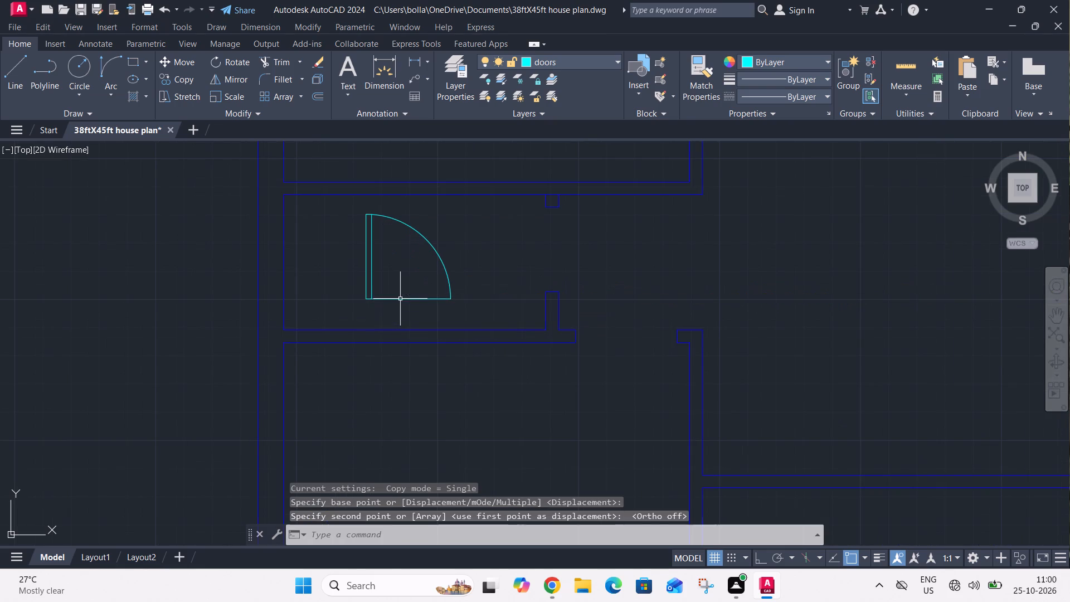
Align the copied door with the lower small west room's opening, hinge corner at the north jamb and arc end at the south, with scaling.
left_click(343, 200)
left_click(483, 338)
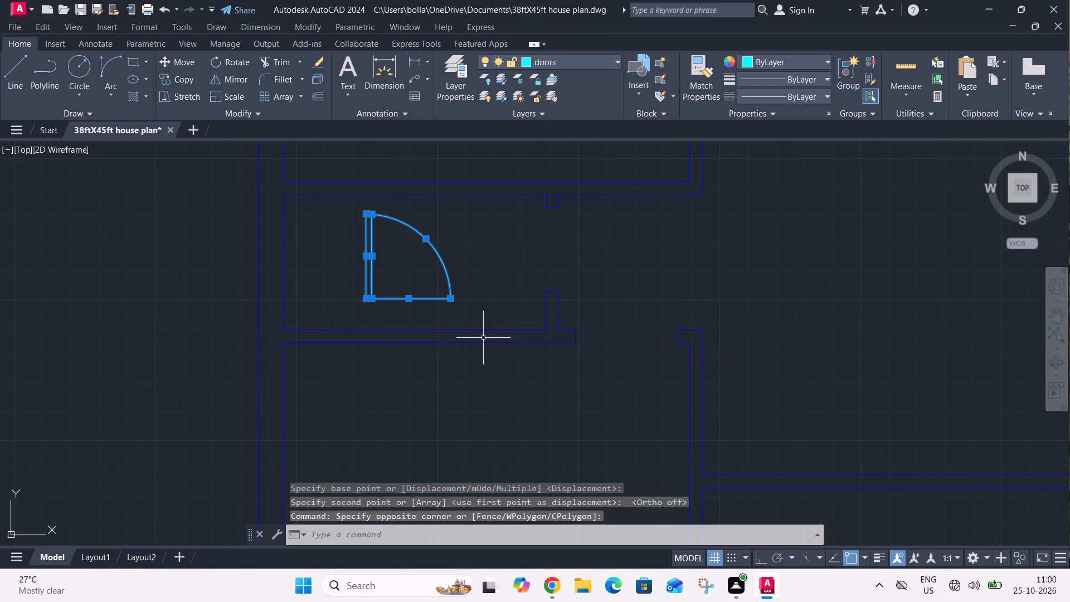
key("a")
type("l")
key("space")
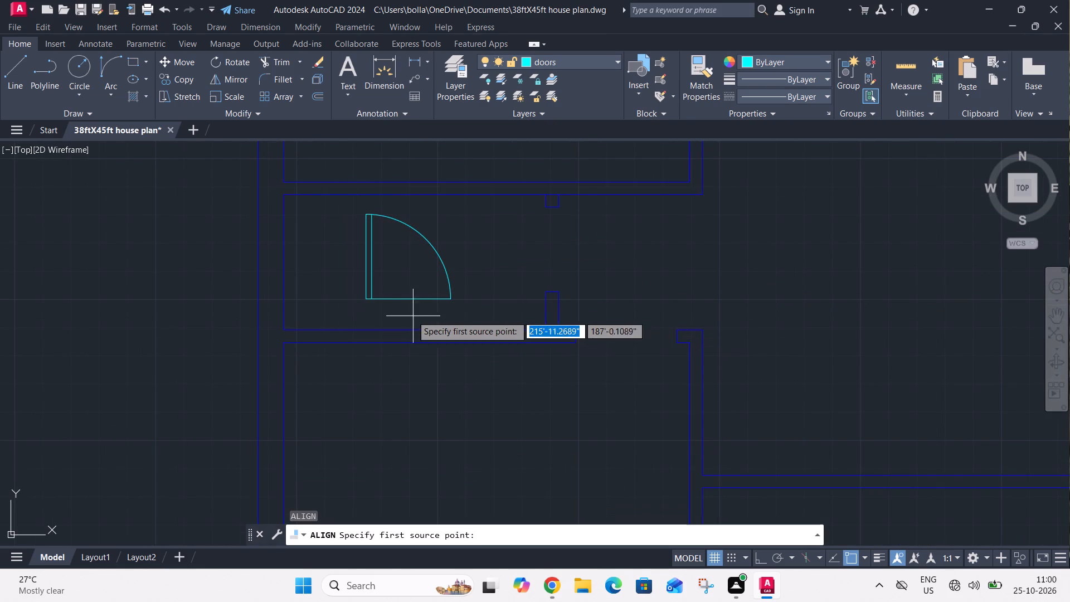
left_click(362, 299)
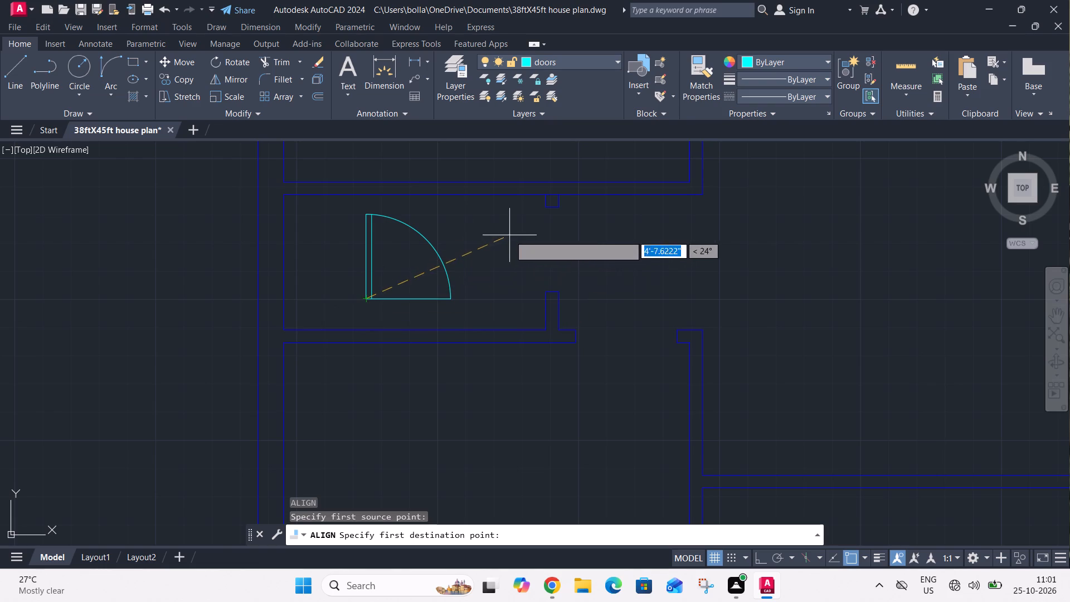
left_click(561, 211)
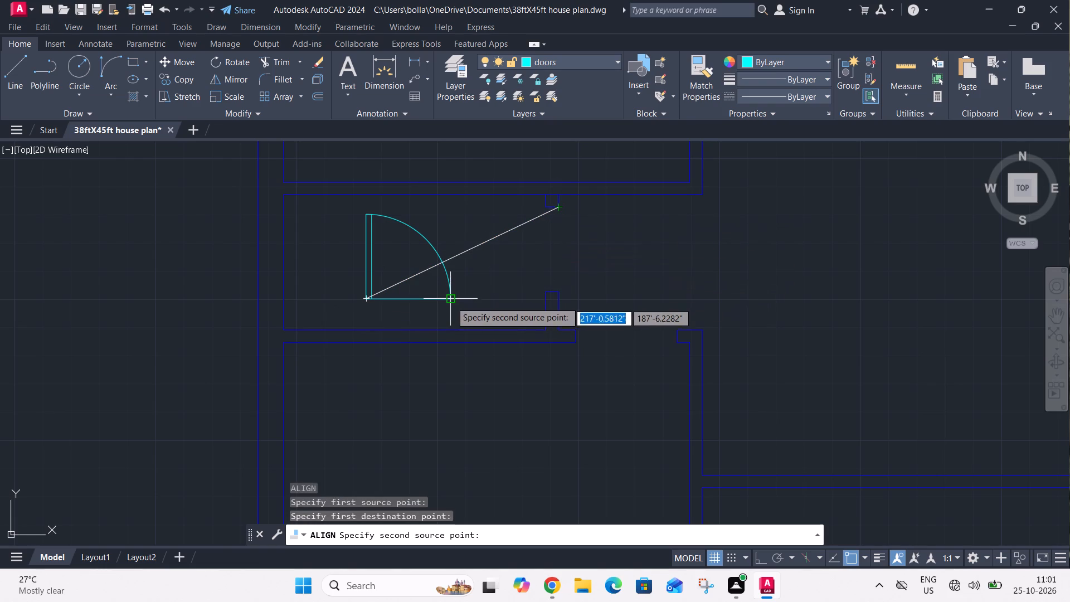
left_click(454, 297)
left_click(559, 291)
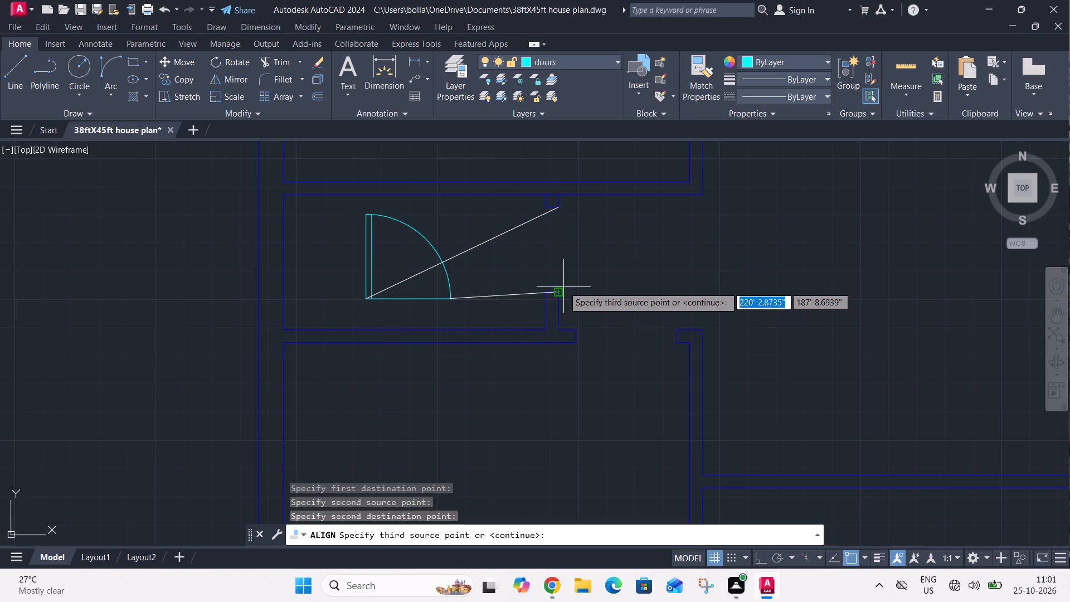
key("space")
left_click_drag(580, 322, 563, 287)
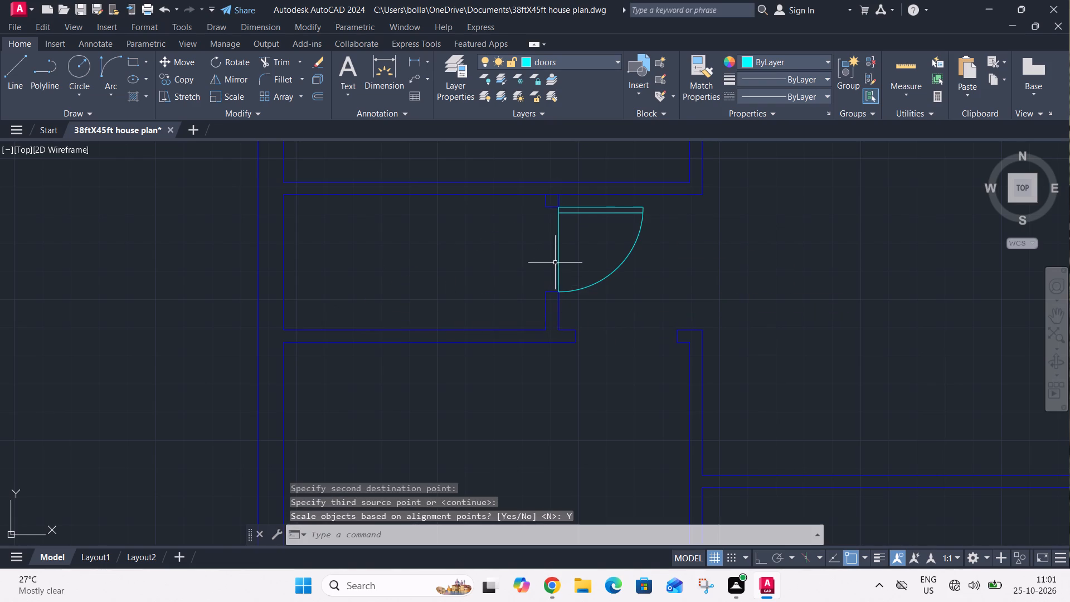
Mirror the aligned door about the line across its opening so a copy swings into the small room, keeping the source objects.
scroll(592, 208, "up", 3)
left_click(607, 196)
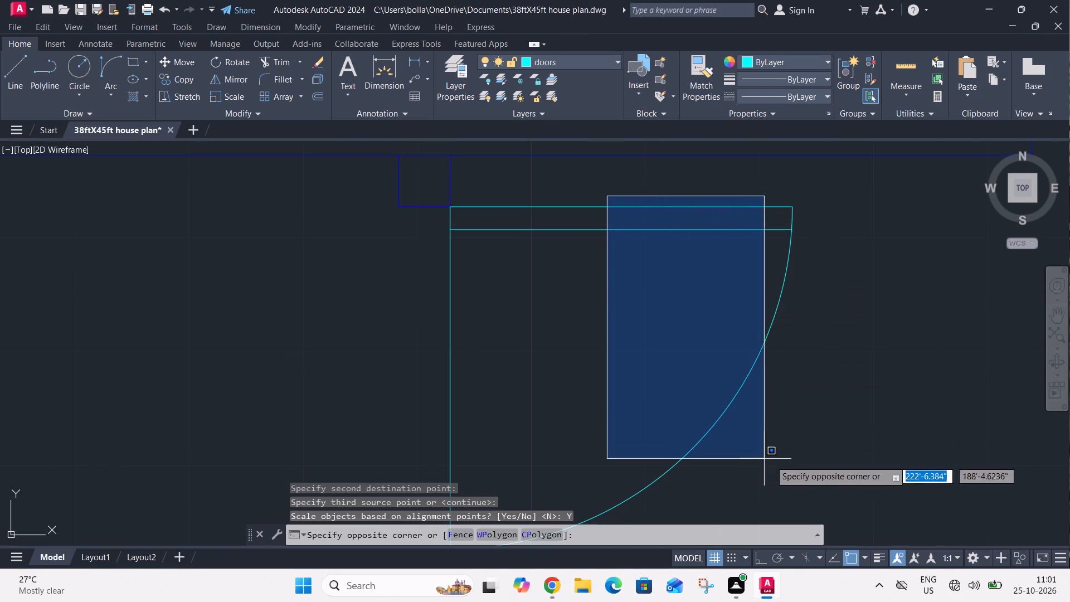
left_click(809, 474)
left_click(826, 196)
left_click(702, 403)
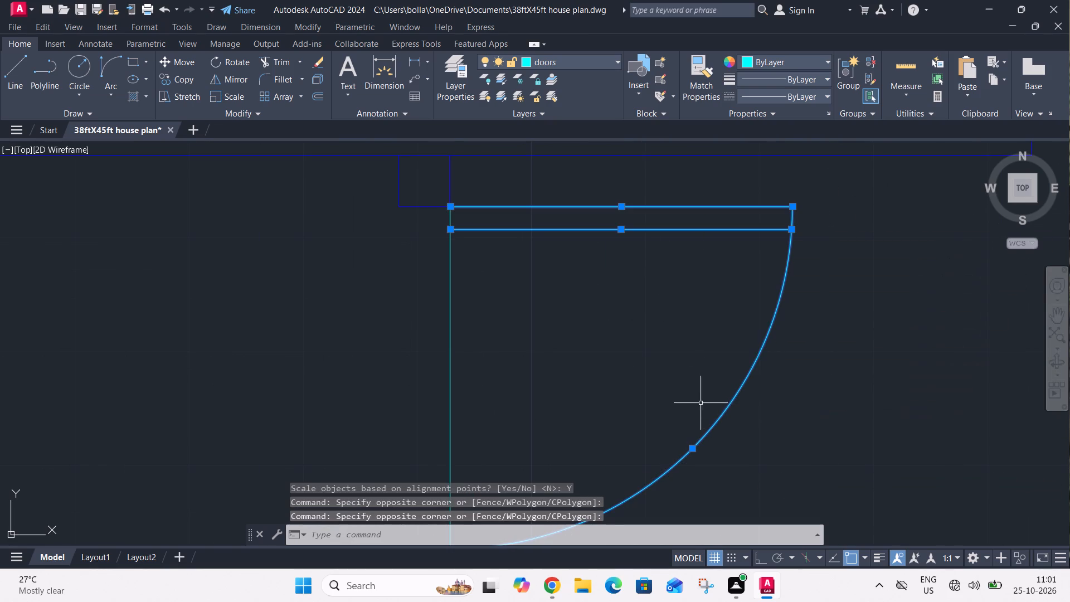
left_click(577, 293)
left_click(412, 353)
scroll(451, 256, "down", 2)
type("mi")
key("space")
left_click(457, 370)
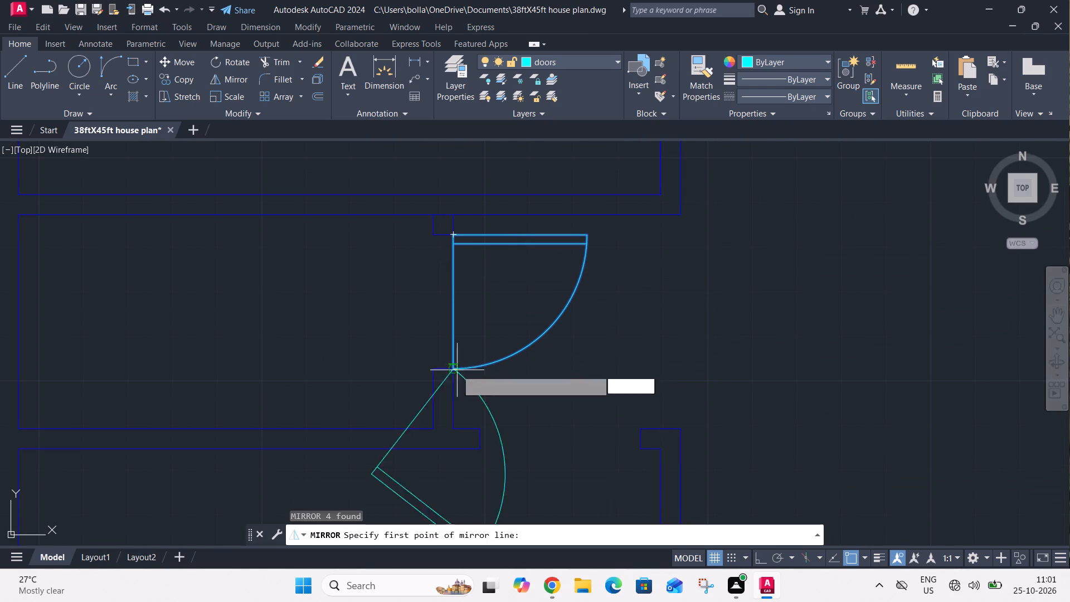
left_click(452, 236)
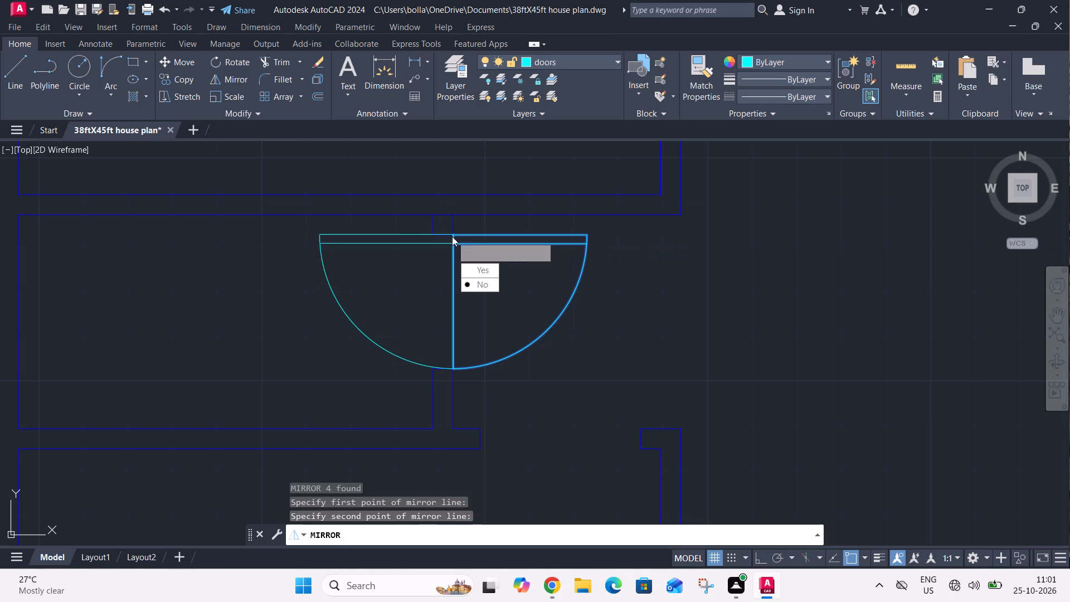
left_click_drag(485, 288, 452, 236)
scroll(454, 244, "down", 1)
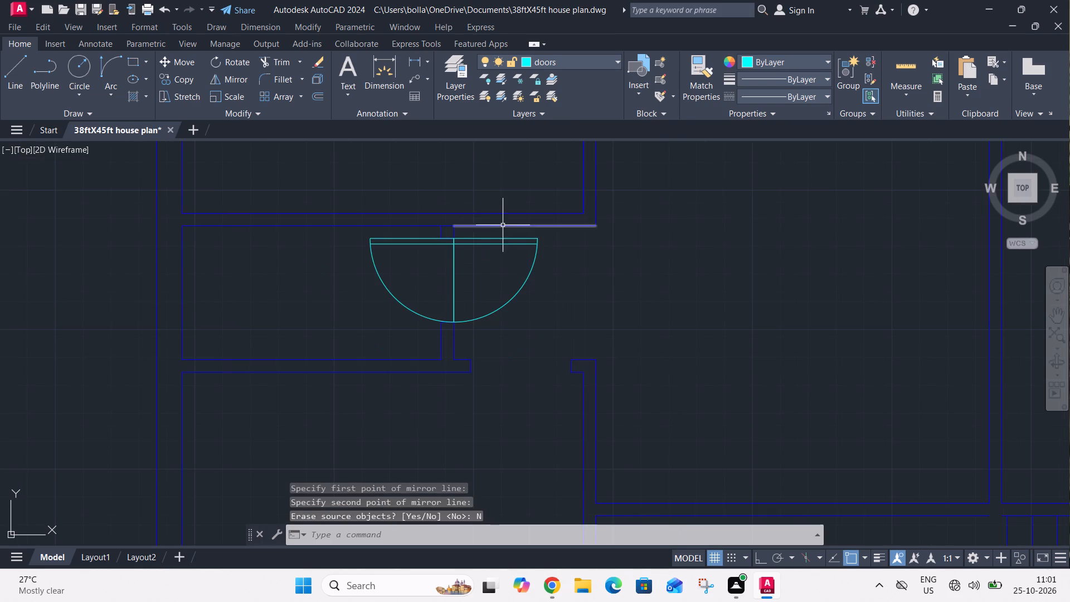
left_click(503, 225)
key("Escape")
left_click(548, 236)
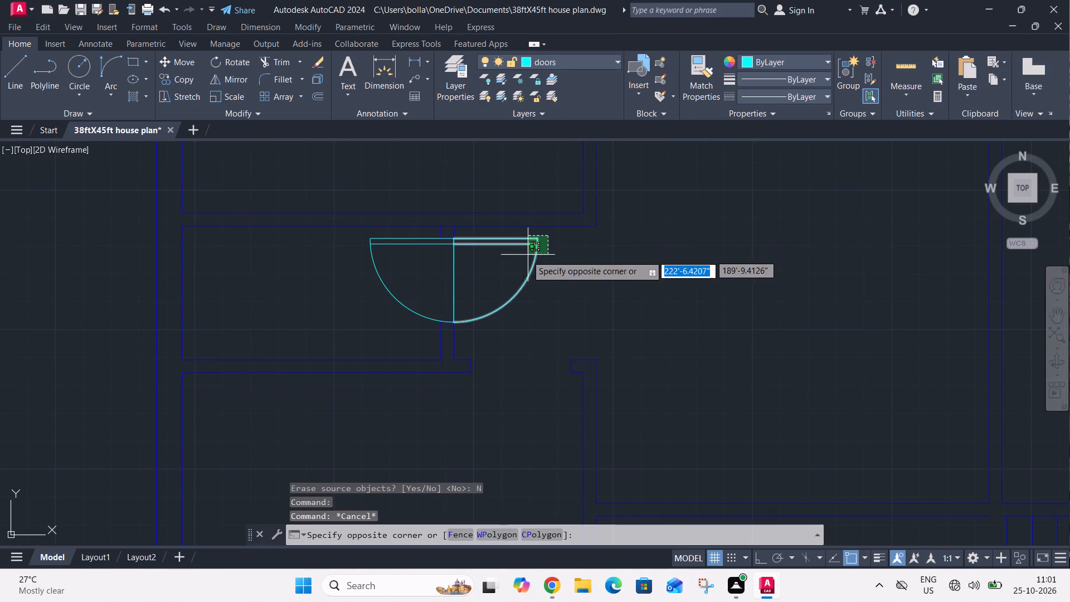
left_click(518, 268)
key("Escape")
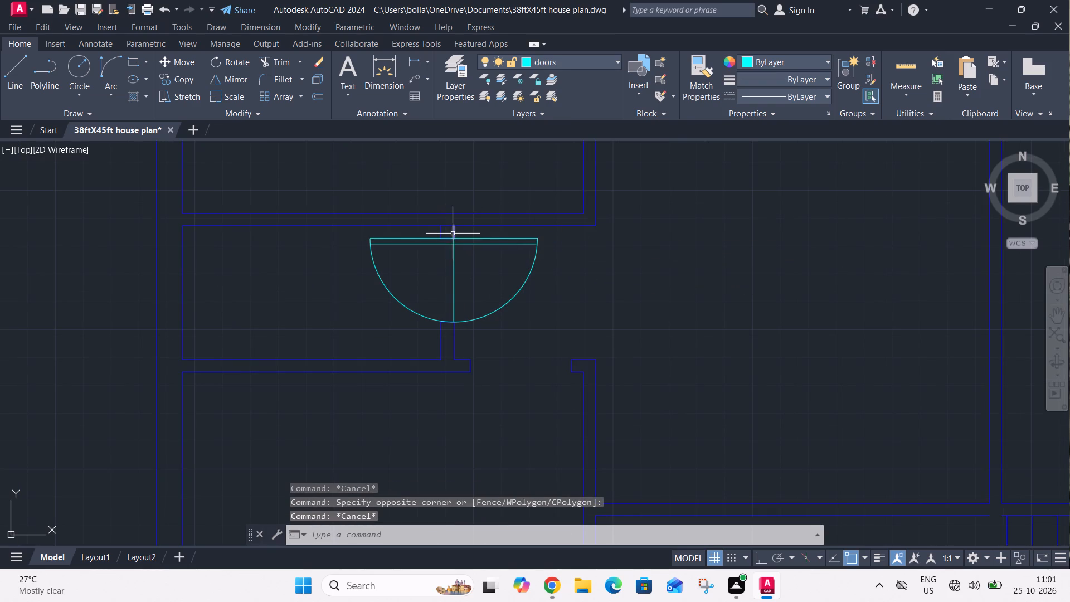
Erase the original door half on the east side of the opening, including the lines across the opening.
scroll(451, 232, "up", 2)
left_click(451, 232)
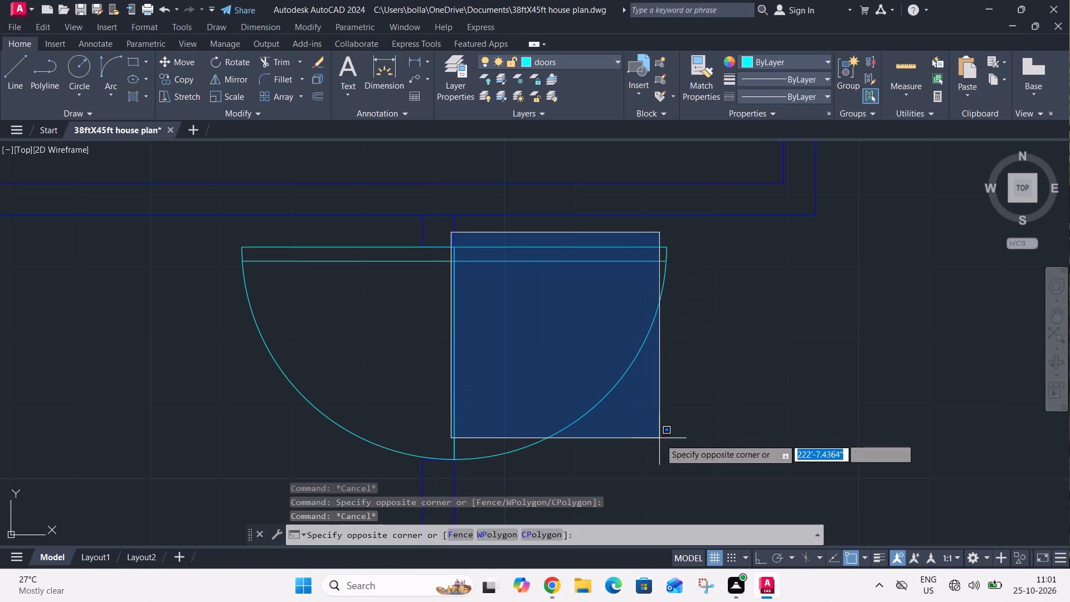
left_click(686, 459)
left_click(650, 383)
left_click(552, 416)
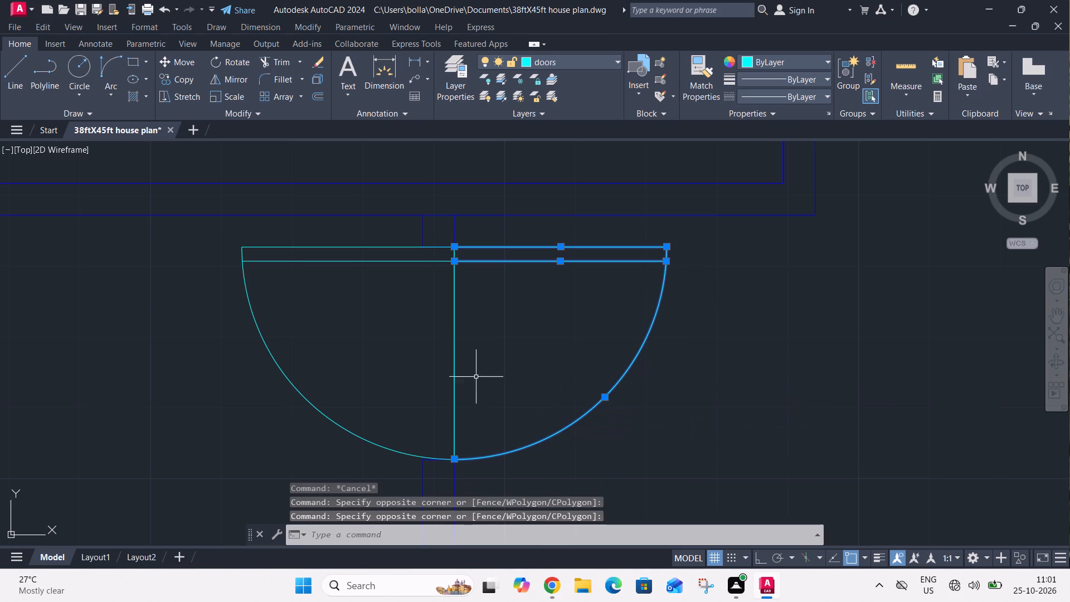
left_click(478, 352)
left_click(446, 370)
key("Delete")
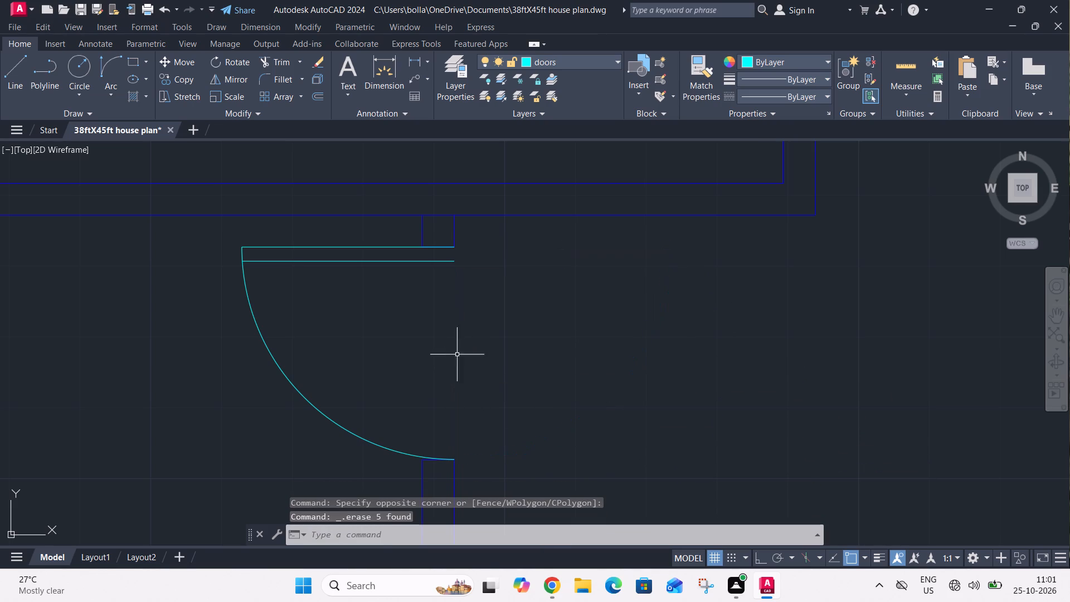
Draw a line across the opening from the leaf's hinge corner to the end of the swing arc.
type("l")
key("space")
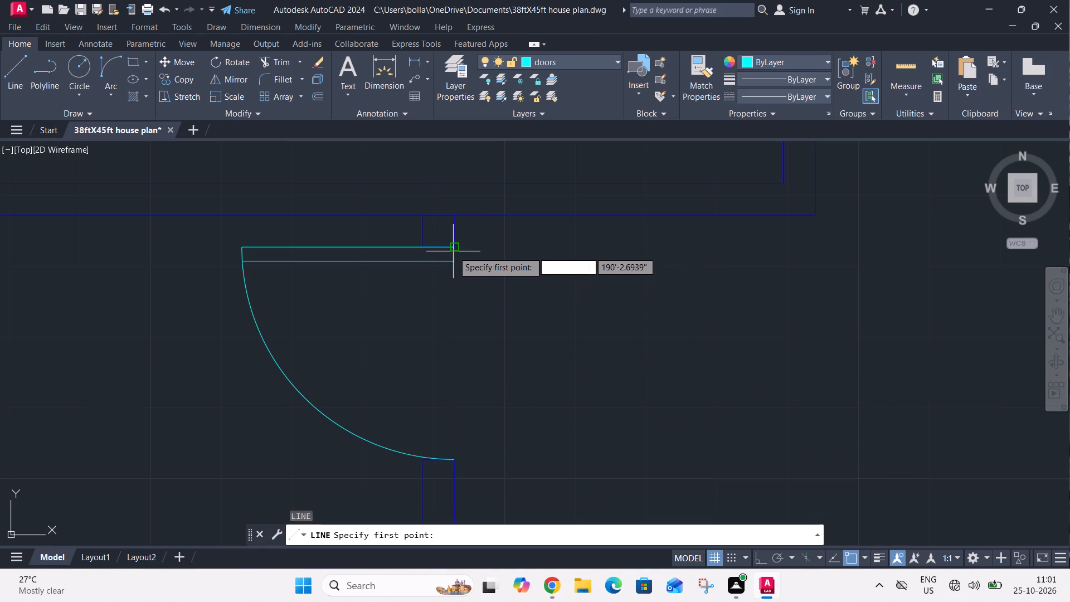
left_click(453, 249)
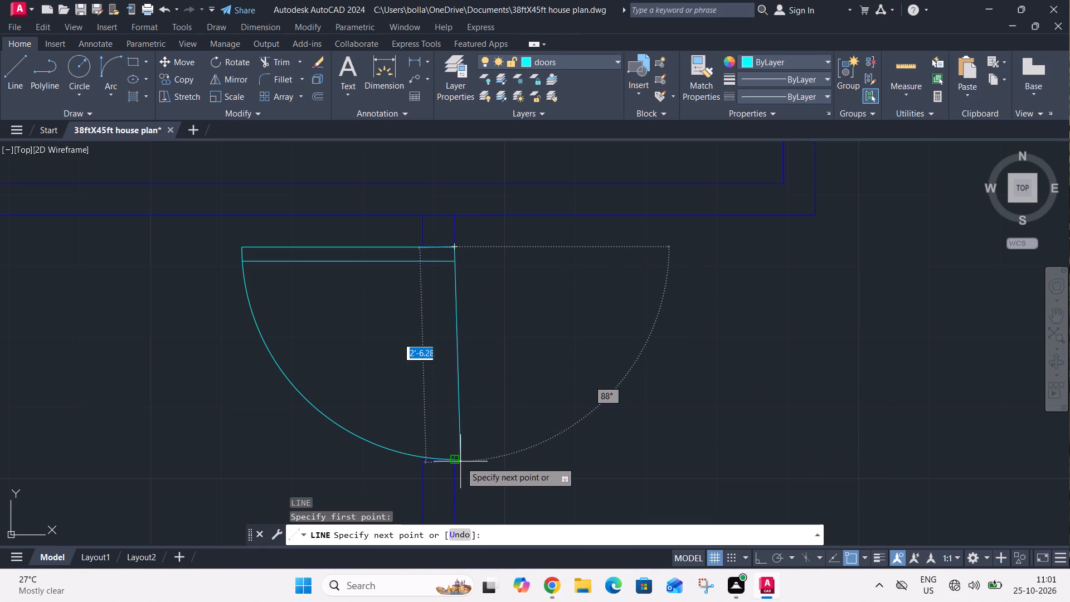
left_click(451, 458)
key("Escape")
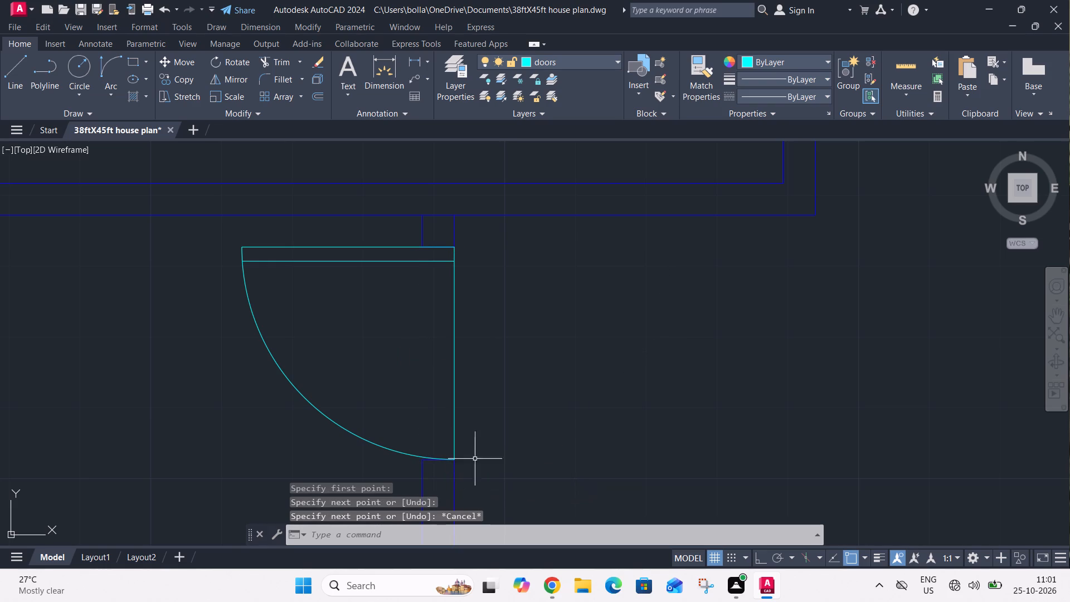
Copy the topmost door symbol from the spare column into the upper small room on the west side.
scroll(462, 383, "down", 4)
middle_click_drag(603, 390, 447, 346)
scroll(446, 346, "down", 1)
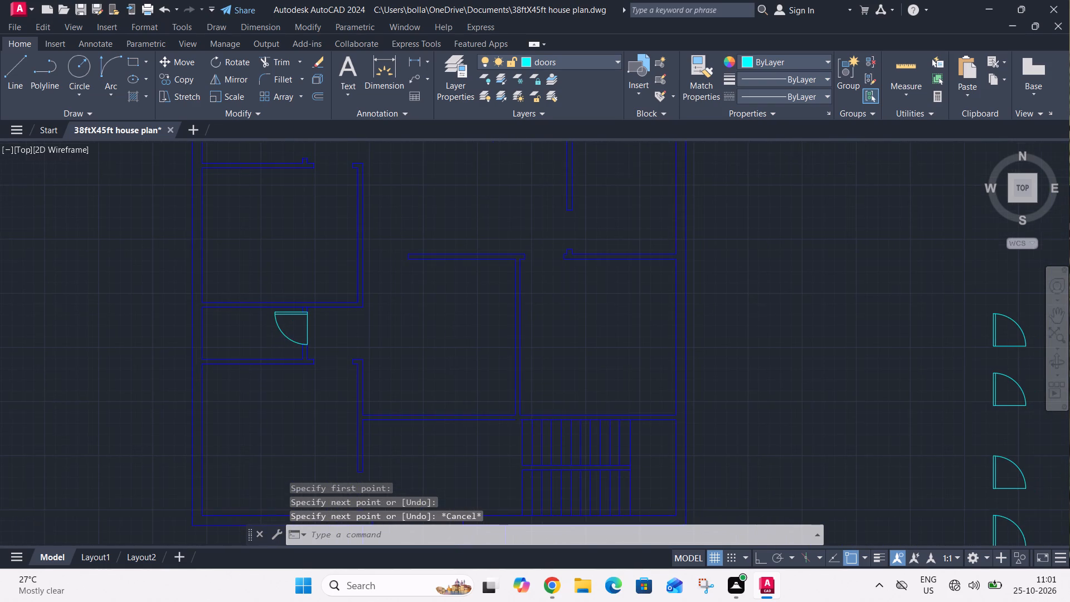
middle_click_drag(611, 337, 604, 366)
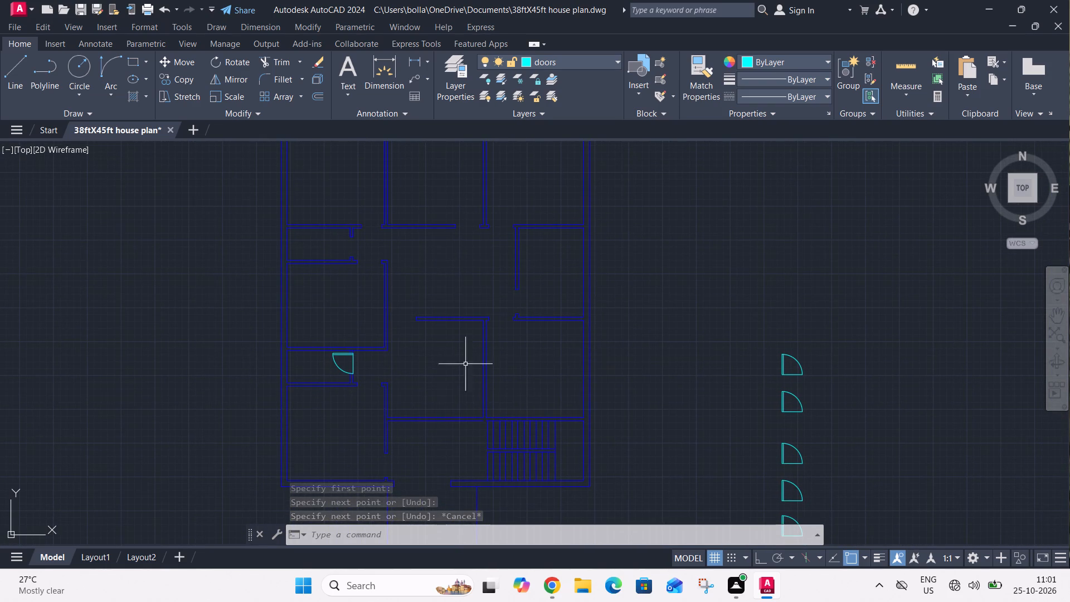
left_click(740, 338)
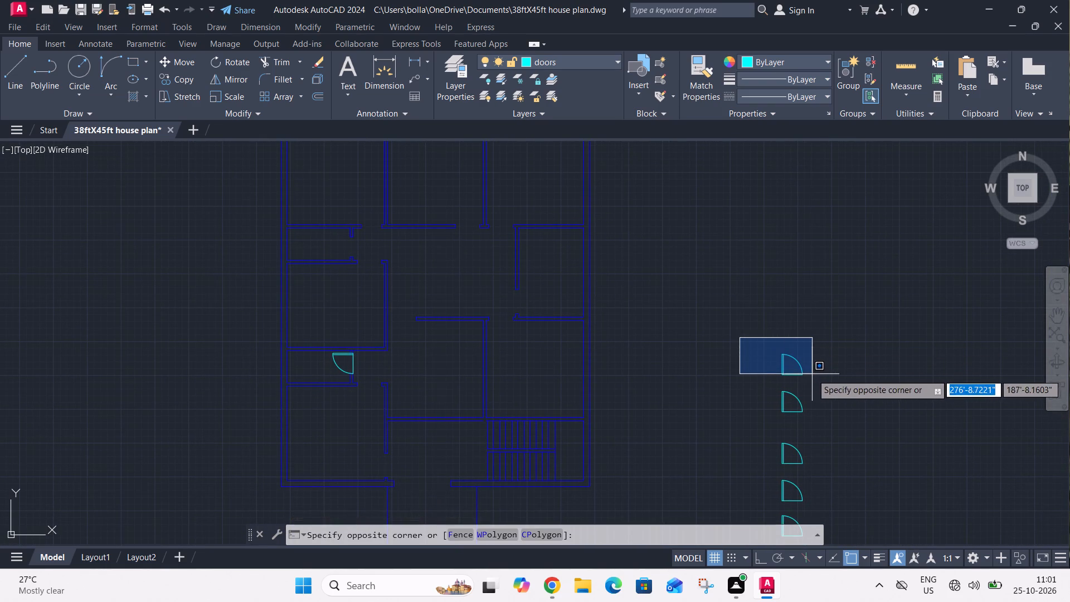
left_click(815, 378)
key("c")
key("o")
key("space")
left_click(790, 381)
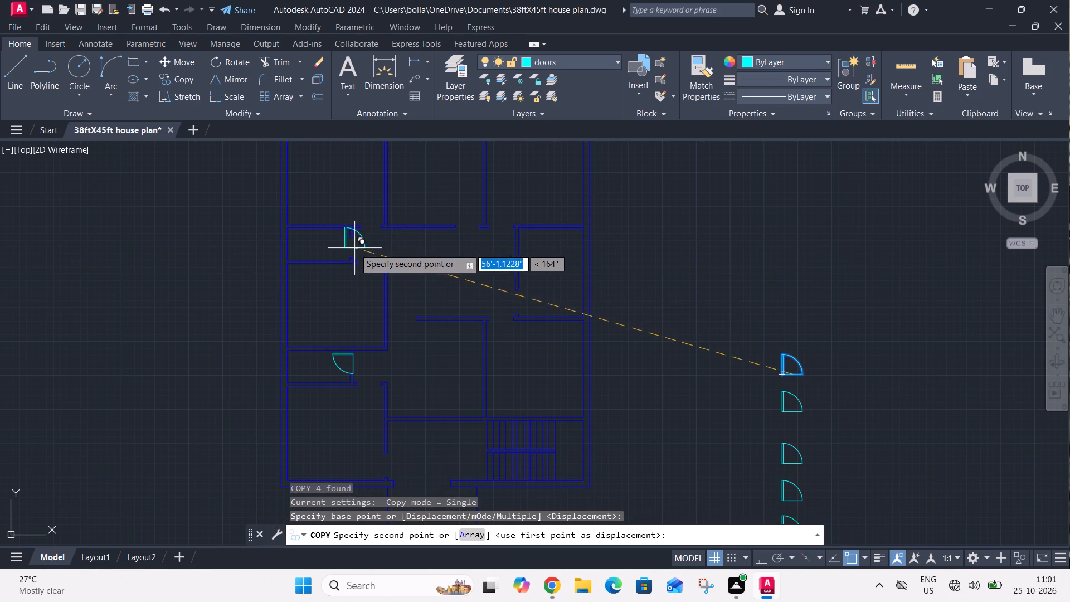
scroll(353, 248, "up", 2)
left_click(297, 254)
scroll(310, 231, "down", 1)
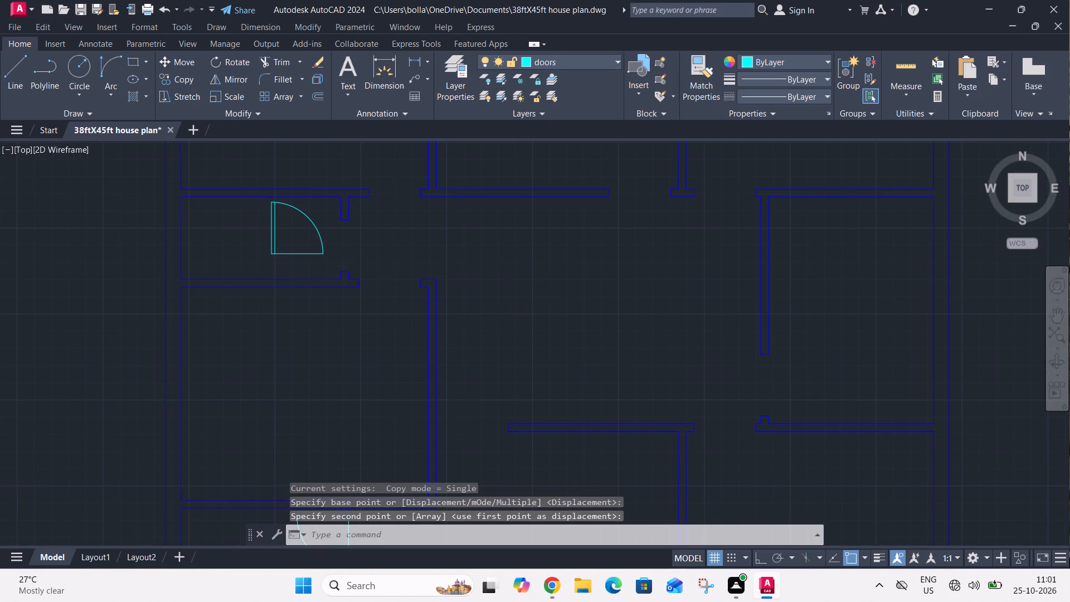
Align this door copy with the upper small room's opening, hinge corner at the south jamb and arc end at the north, with scaling.
scroll(278, 210, "up", 2)
left_click(285, 216)
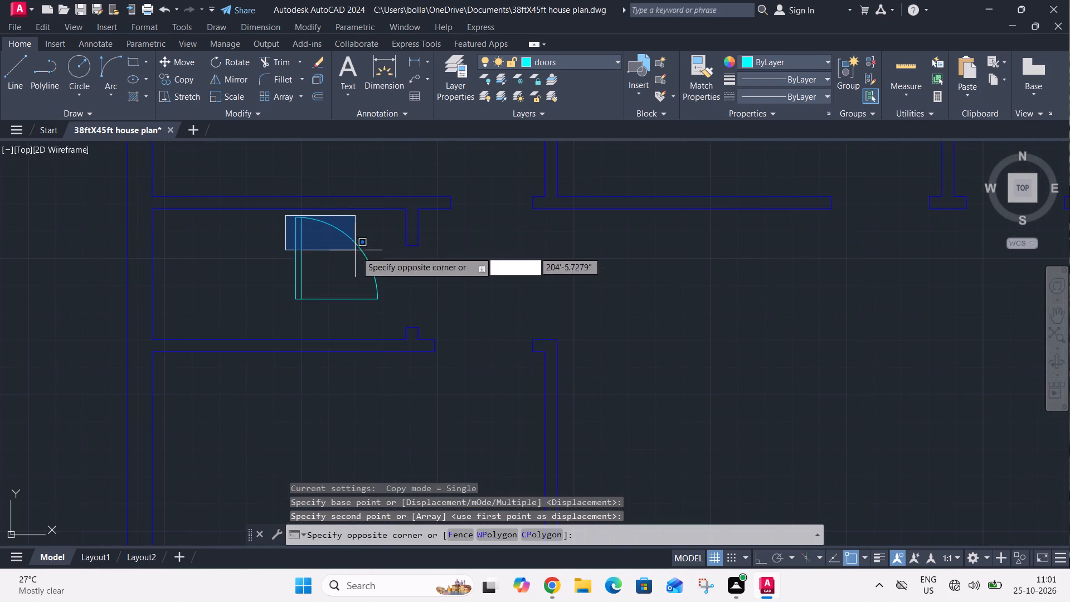
left_click(392, 310)
type("al")
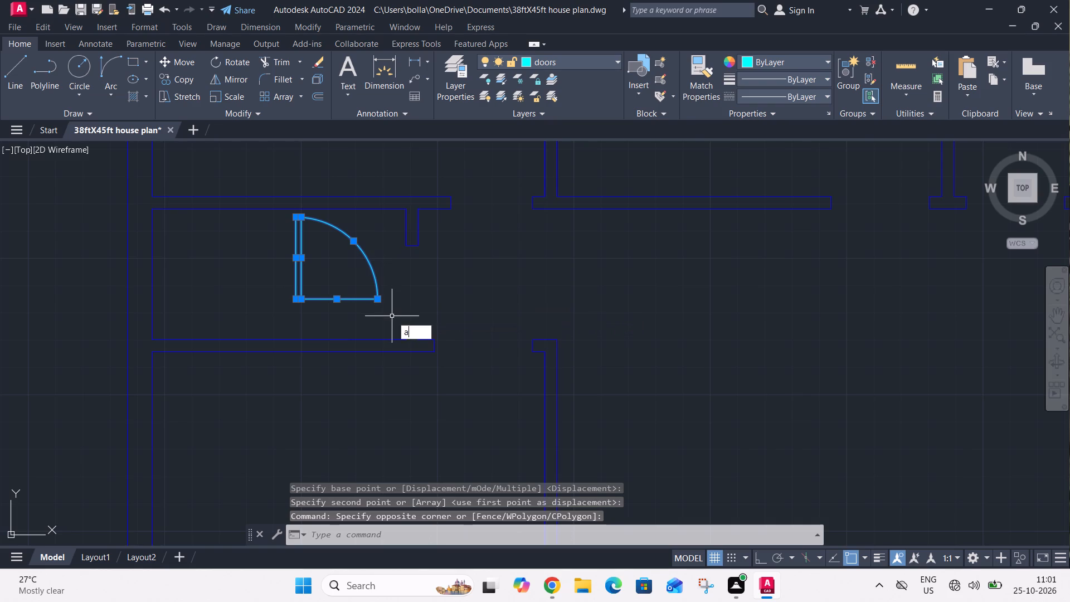
key("space")
left_click(299, 300)
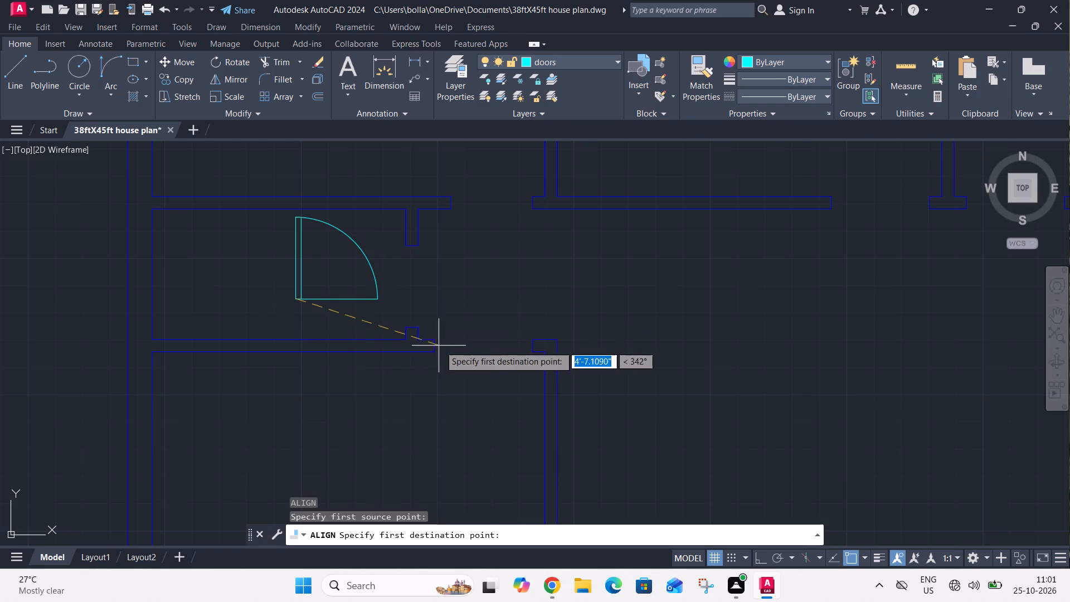
left_click(419, 326)
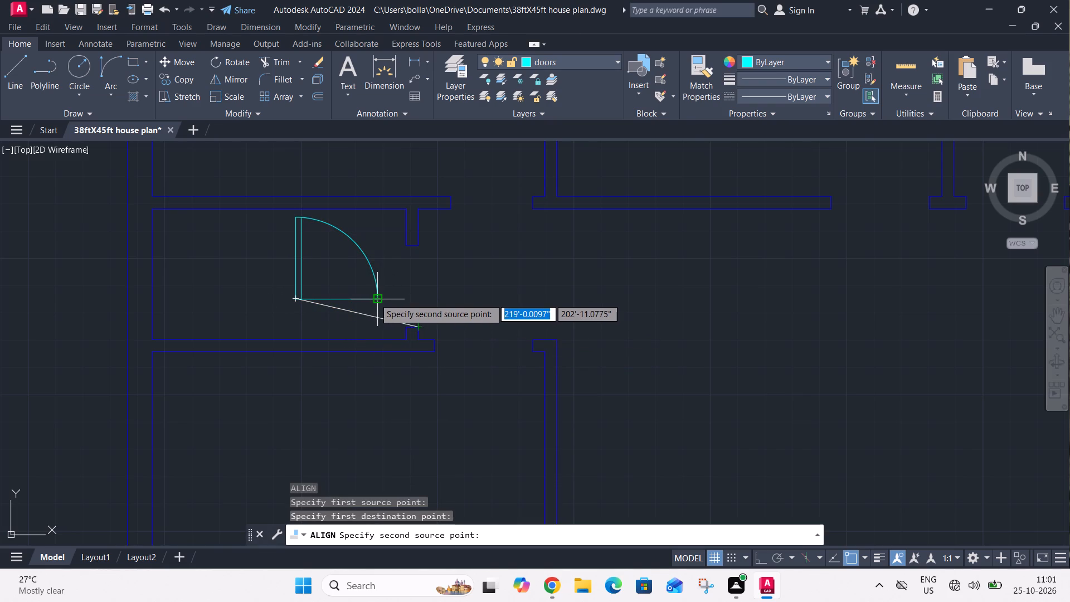
left_click(374, 298)
left_click(417, 245)
key("space")
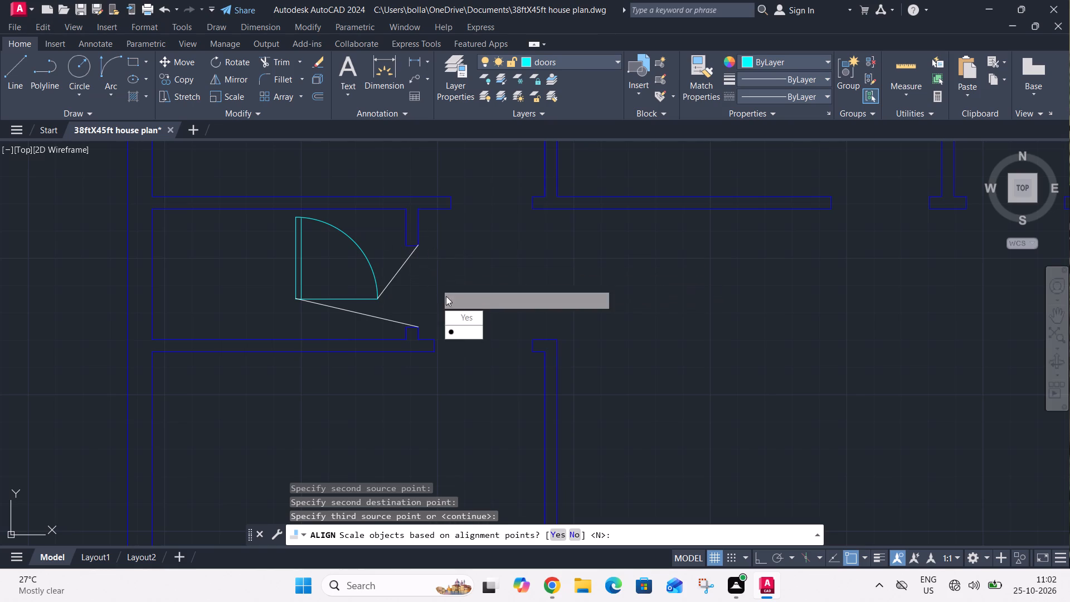
left_click_drag(466, 317, 436, 284)
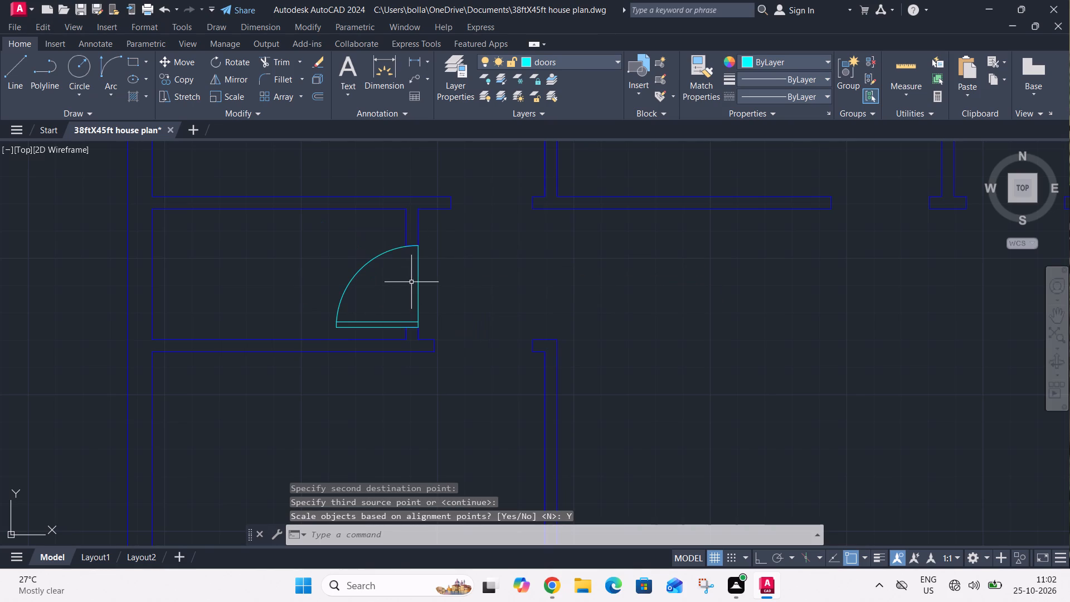
Measure the door opening in the east room's west partition with a linear dimension, without placing it.
scroll(411, 280, "down", 3)
middle_click_drag(555, 292, 391, 237)
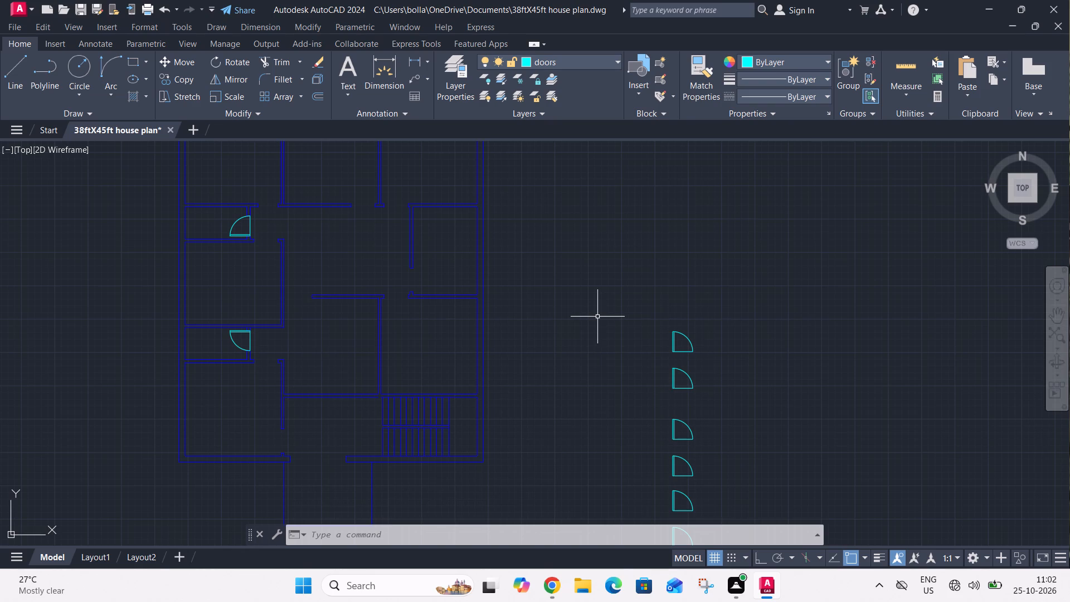
left_click(417, 67)
scroll(410, 283, "up", 4)
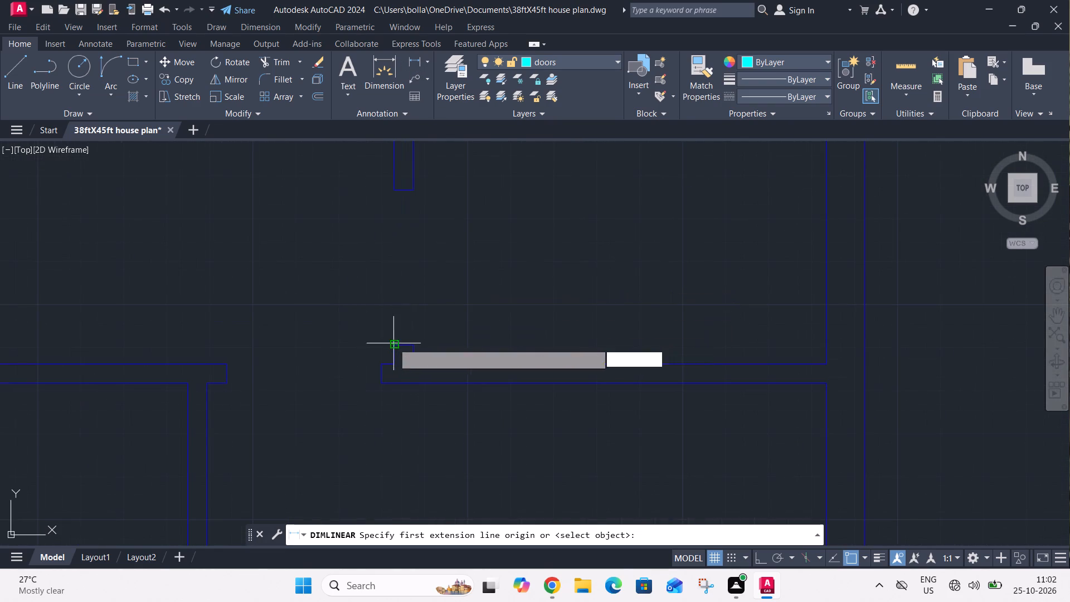
left_click_drag(395, 343, 398, 328)
left_click(393, 190)
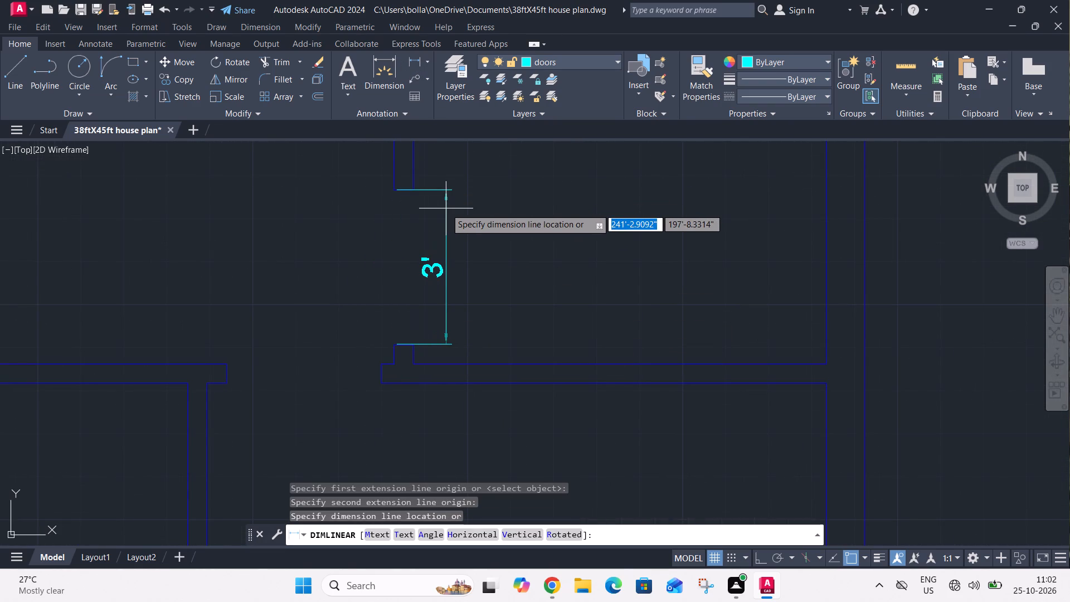
key("Escape")
scroll(450, 208, "down", 4)
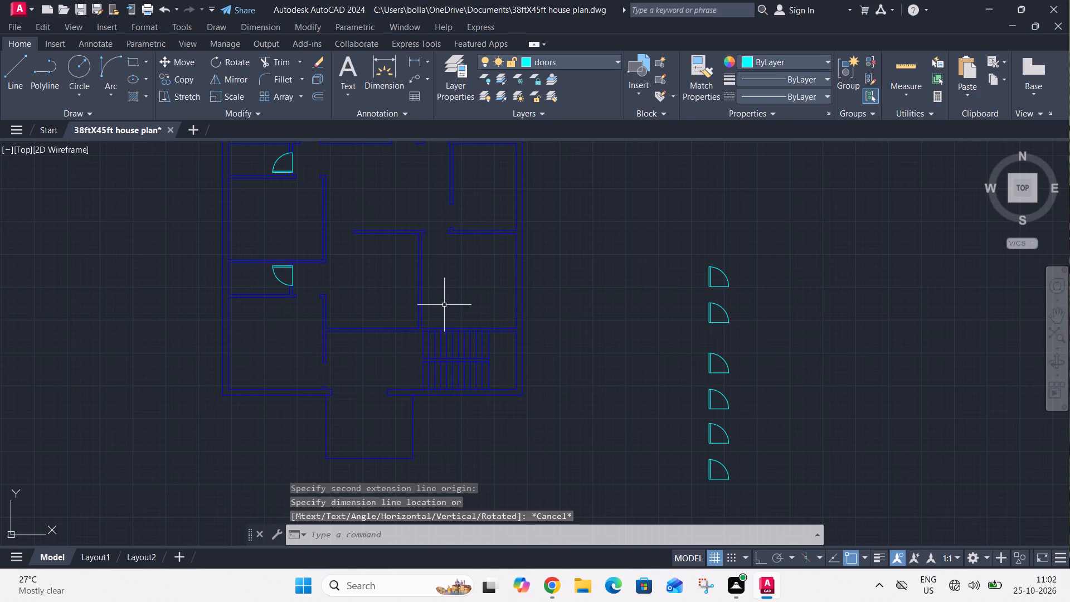
middle_click_drag(442, 306, 545, 269)
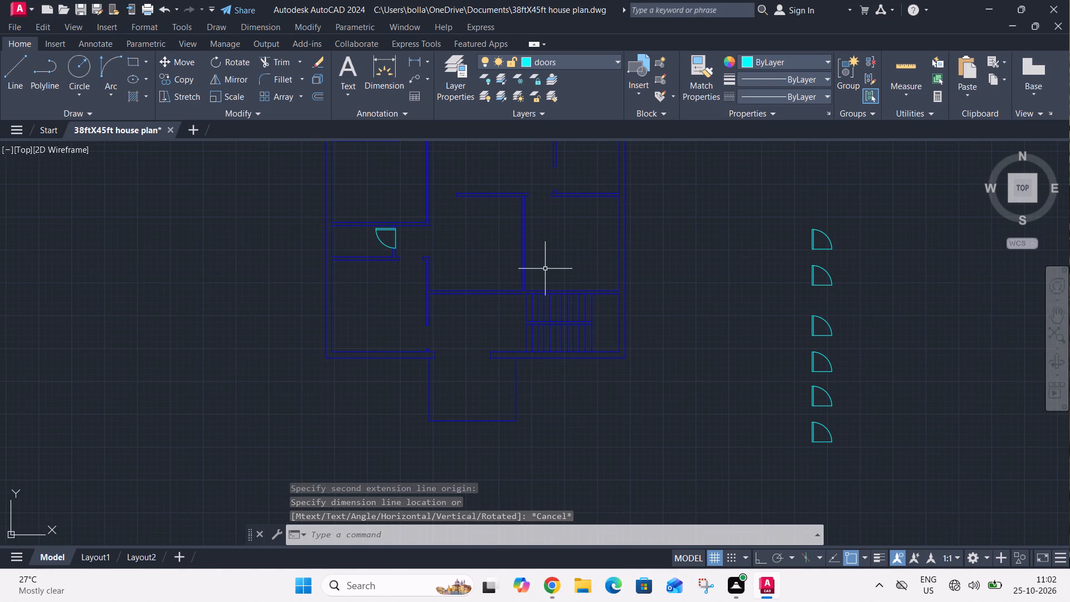
Draw a short line across the partition's thickness at the midpoint of the wall just west of the staircase.
scroll(547, 268, "down", 2)
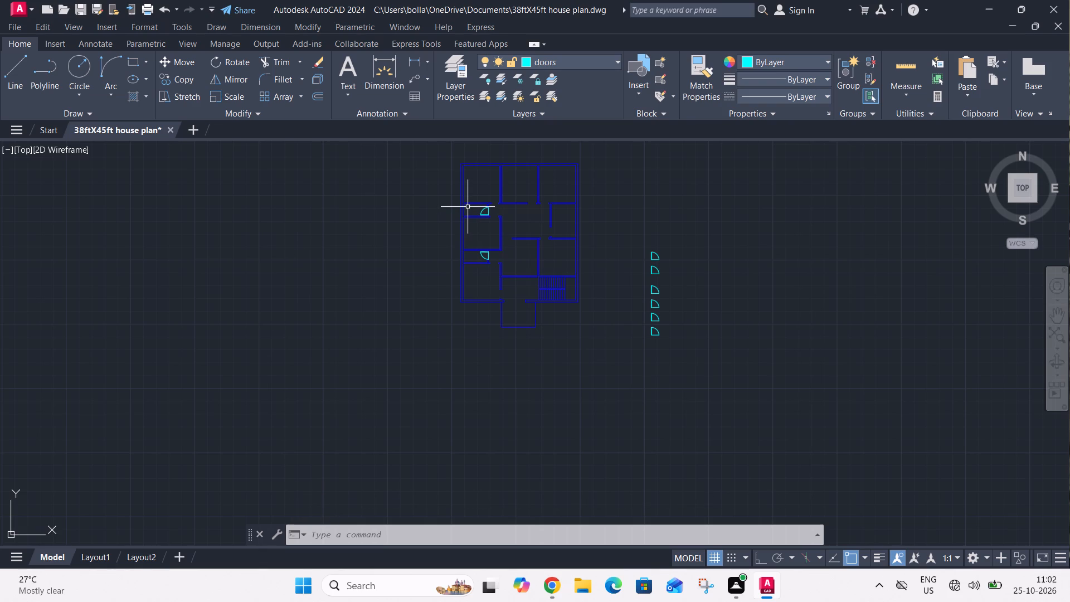
scroll(515, 275, "up", 2)
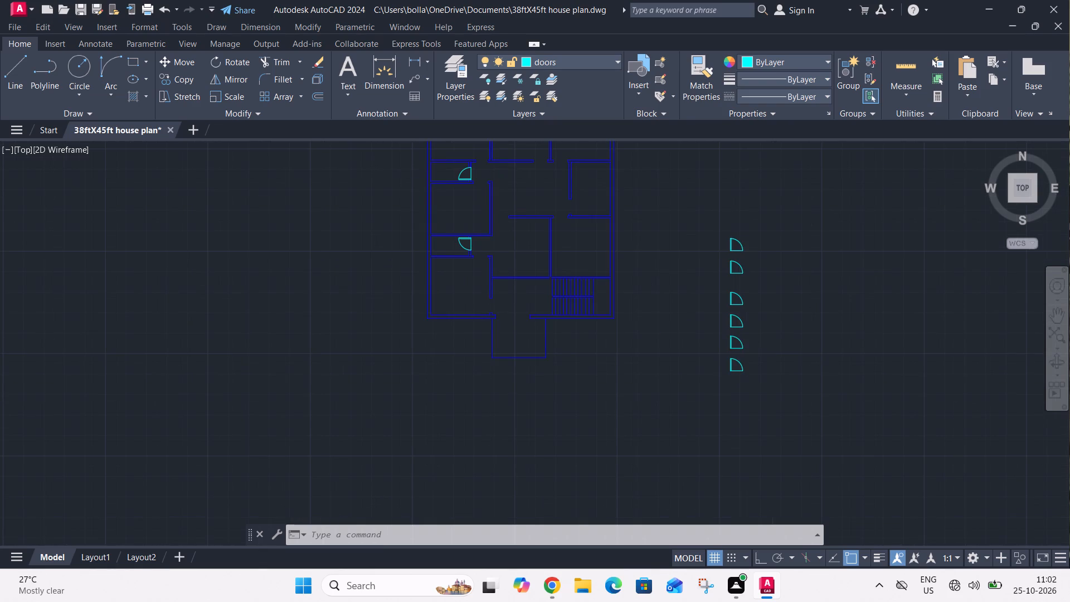
type("l")
key("space")
scroll(525, 283, "up", 3)
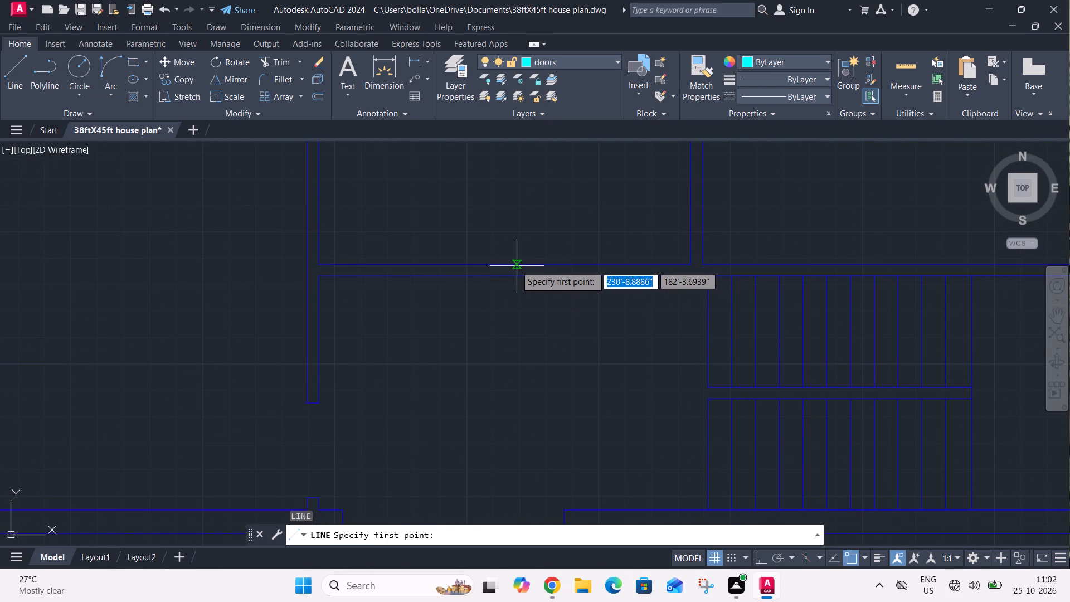
left_click(505, 265)
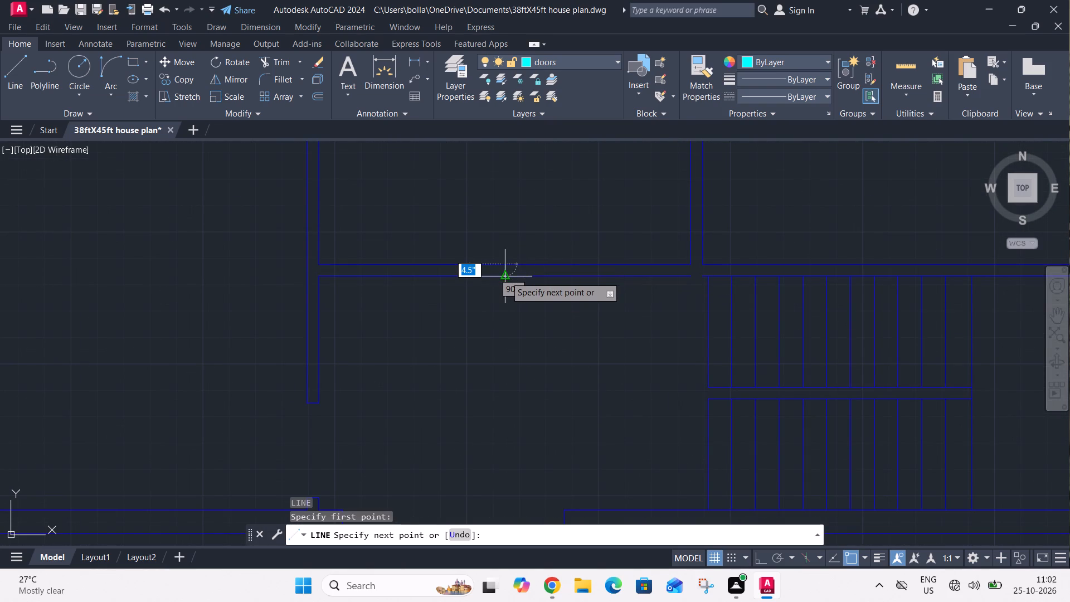
left_click(505, 276)
key("Escape")
Offset the short midpoint line 2'6" to both its west and east sides to mark the opening's jambs.
key("p")
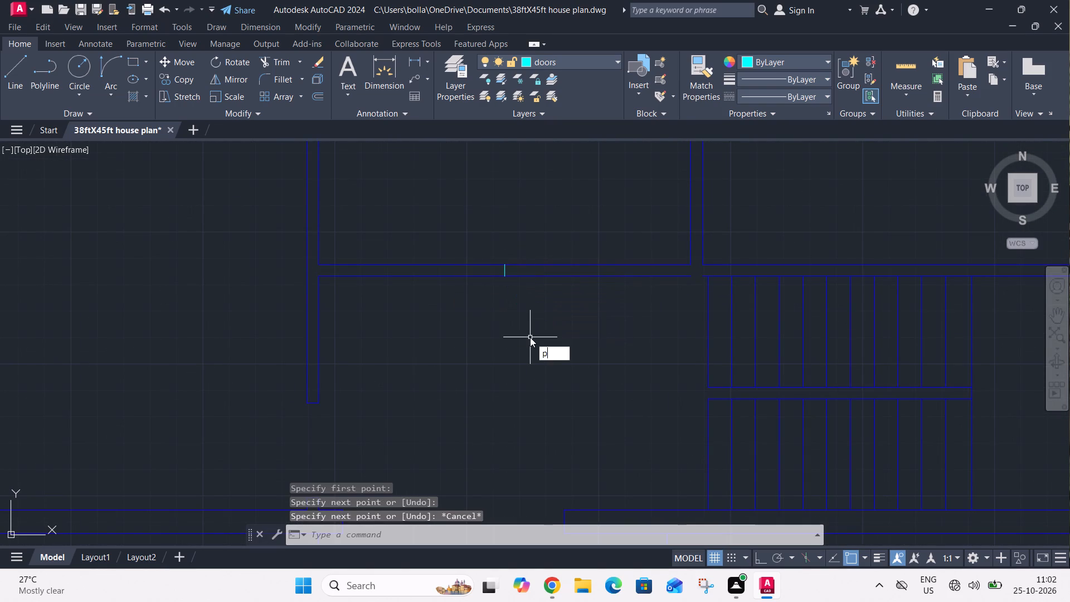
key("Escape")
key("o")
key("space")
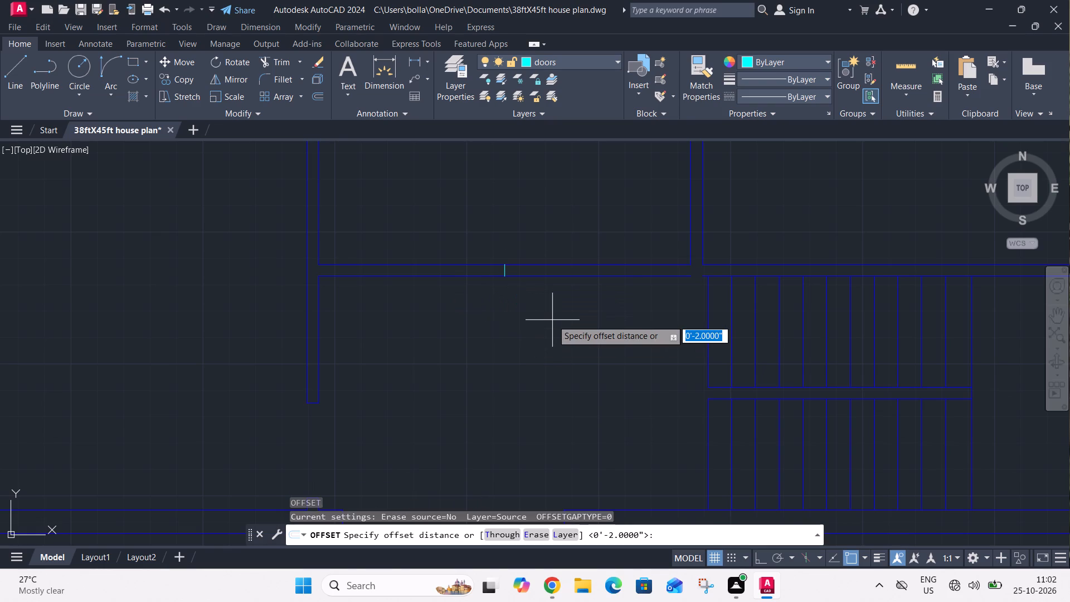
type("2'6\".")
key("BackSpace")
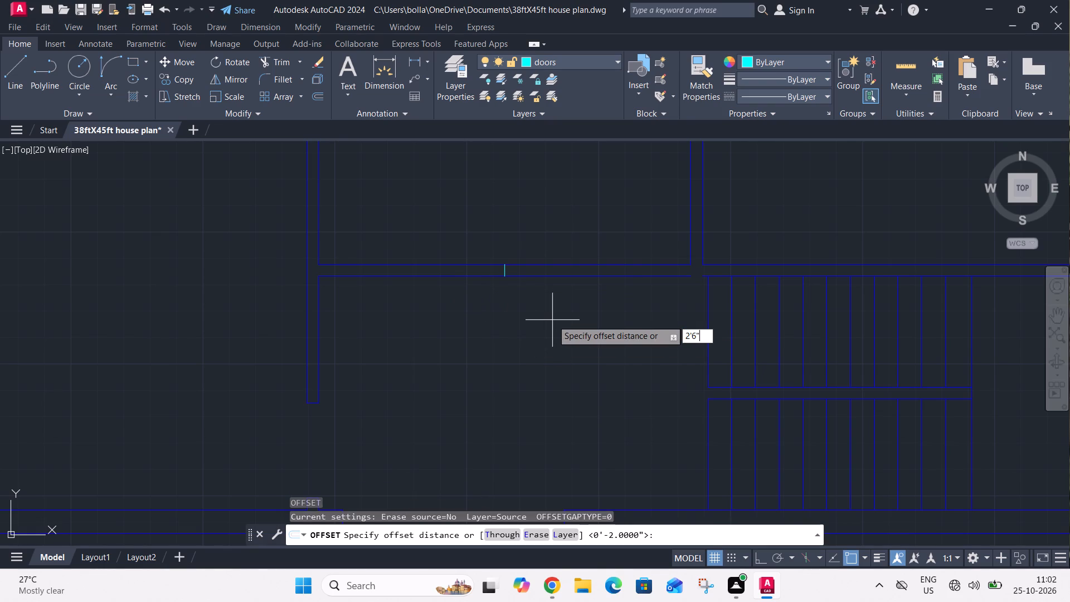
key("Return")
scroll(492, 249, "up", 3)
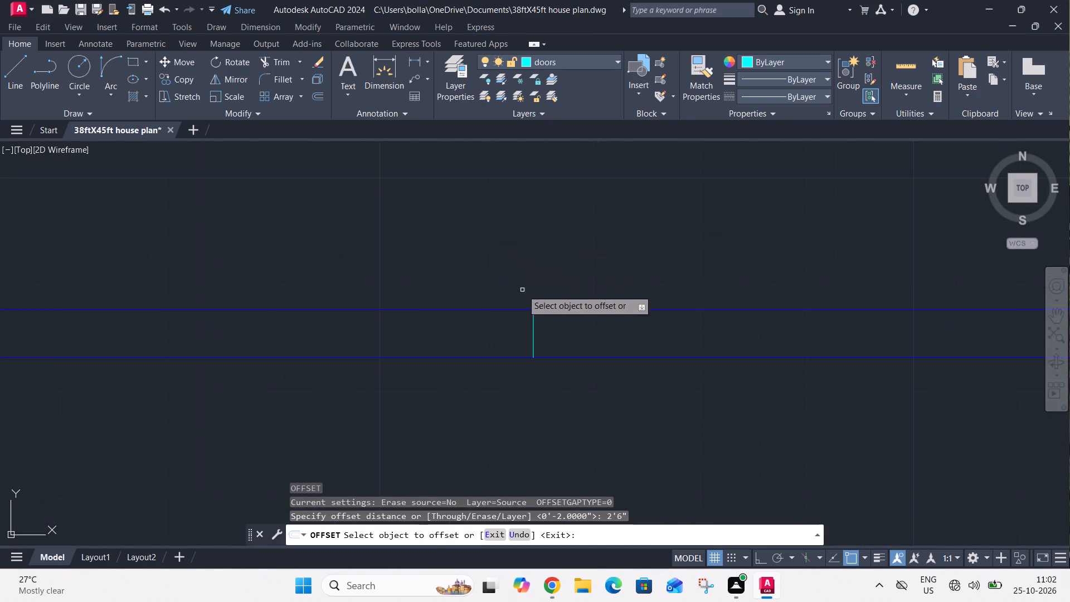
left_click(532, 329)
left_click(502, 334)
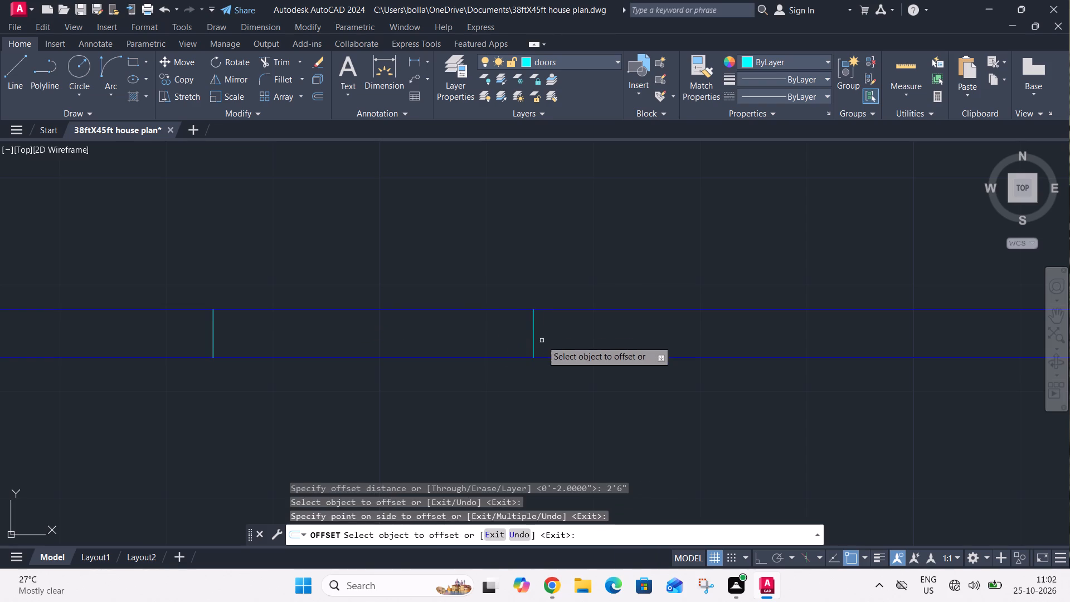
left_click(535, 344)
left_click(565, 344)
key("Escape")
Trim both partition lines between the two outer jamb lines to cut the opening.
scroll(568, 334, "down", 2)
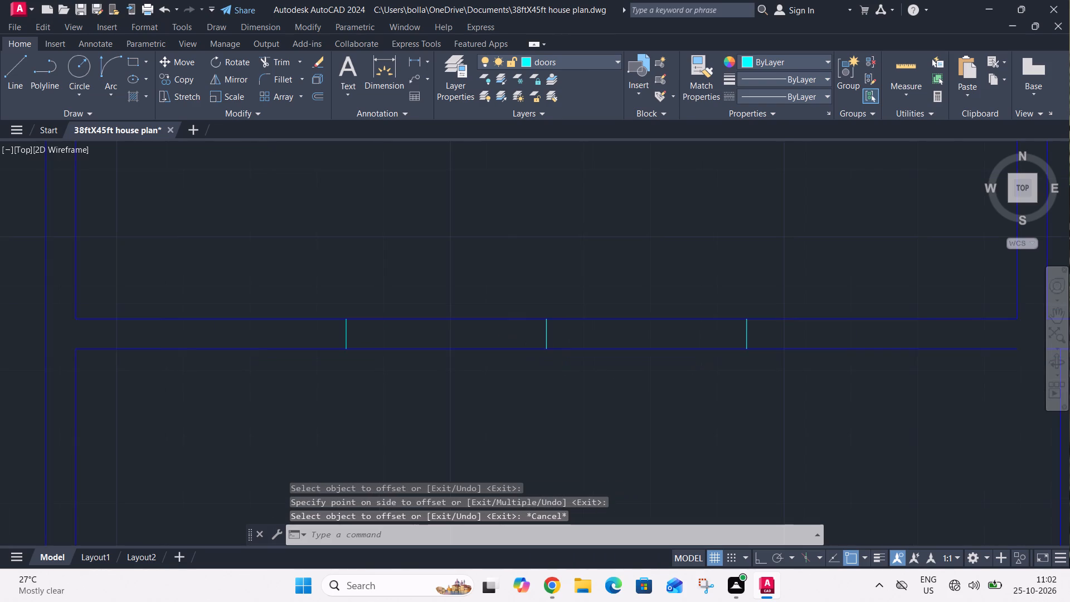
type("tr")
key("space")
scroll(506, 355, "down", 1)
left_click(498, 358)
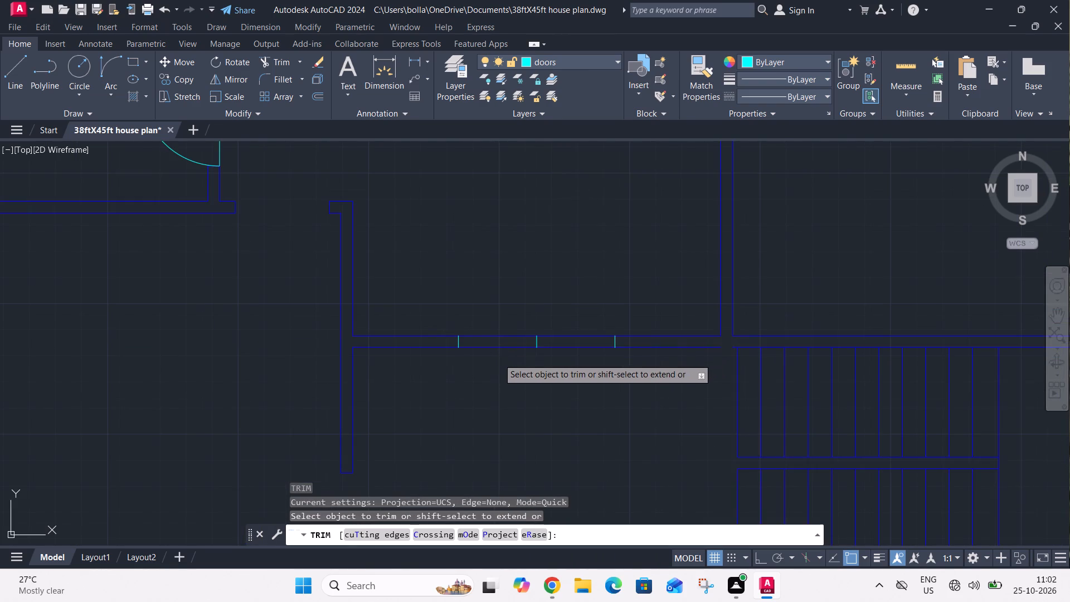
left_click(505, 315)
left_click_drag(532, 368, 541, 365)
left_click(584, 319)
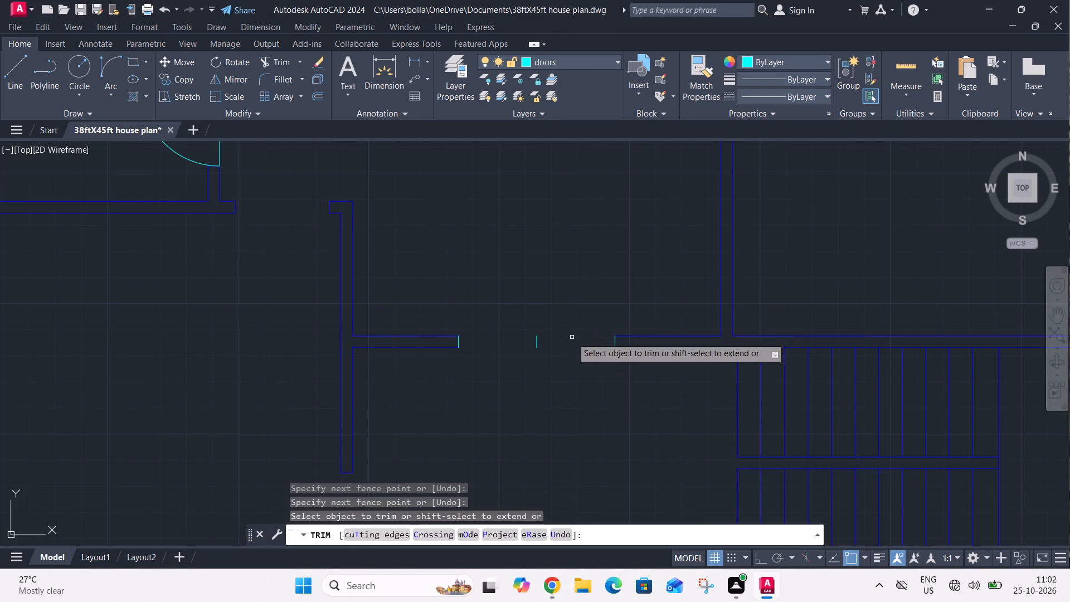
key("Escape")
Erase the leftover midpoint line in the middle of the new opening.
left_click_drag(570, 322, 552, 331)
left_click(518, 357)
key("Delete")
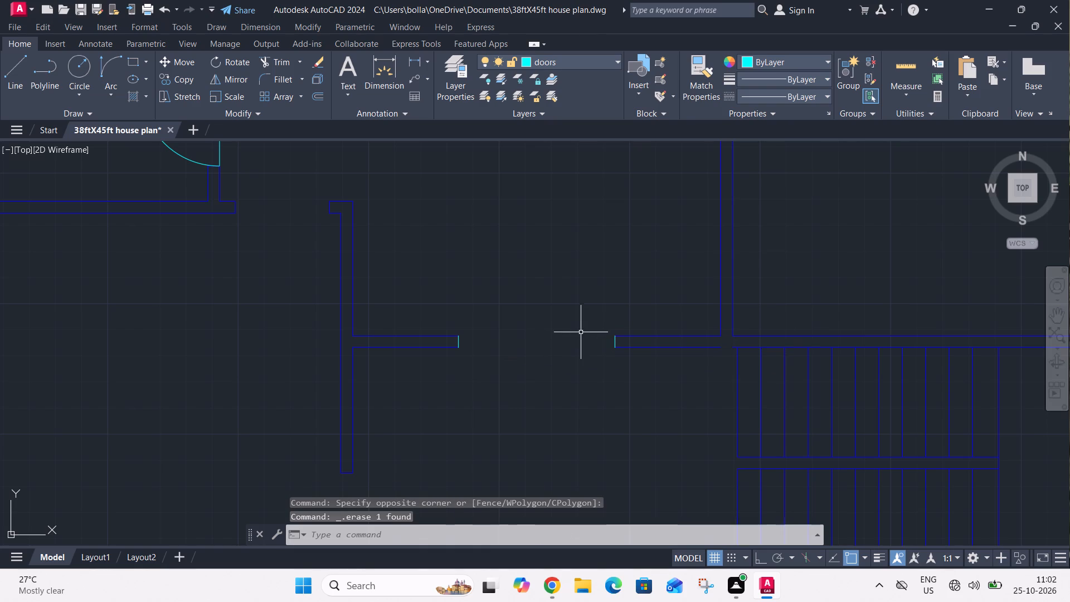
Move the two jamb lines, selected together with the adjoining partition lines, to the wall layer.
left_click_drag(650, 326, 650, 336)
left_click(597, 383)
left_click_drag(495, 322, 484, 328)
left_click_drag(441, 360, 440, 365)
left_click(562, 54)
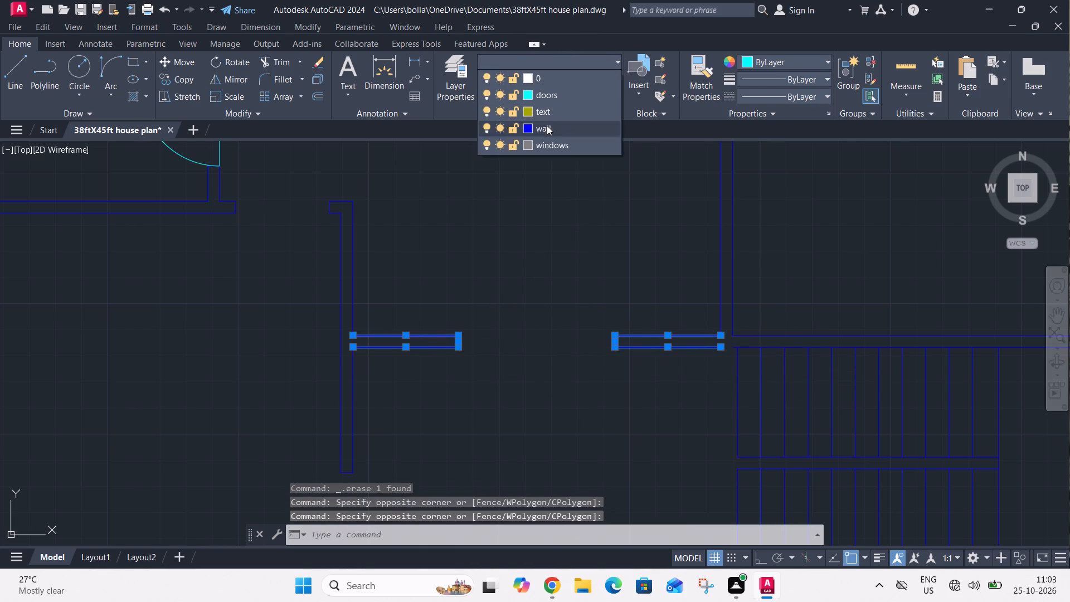
Assign the selected jamb and partition lines of the new opening to the wall layer.
left_click(547, 125)
key("Escape")
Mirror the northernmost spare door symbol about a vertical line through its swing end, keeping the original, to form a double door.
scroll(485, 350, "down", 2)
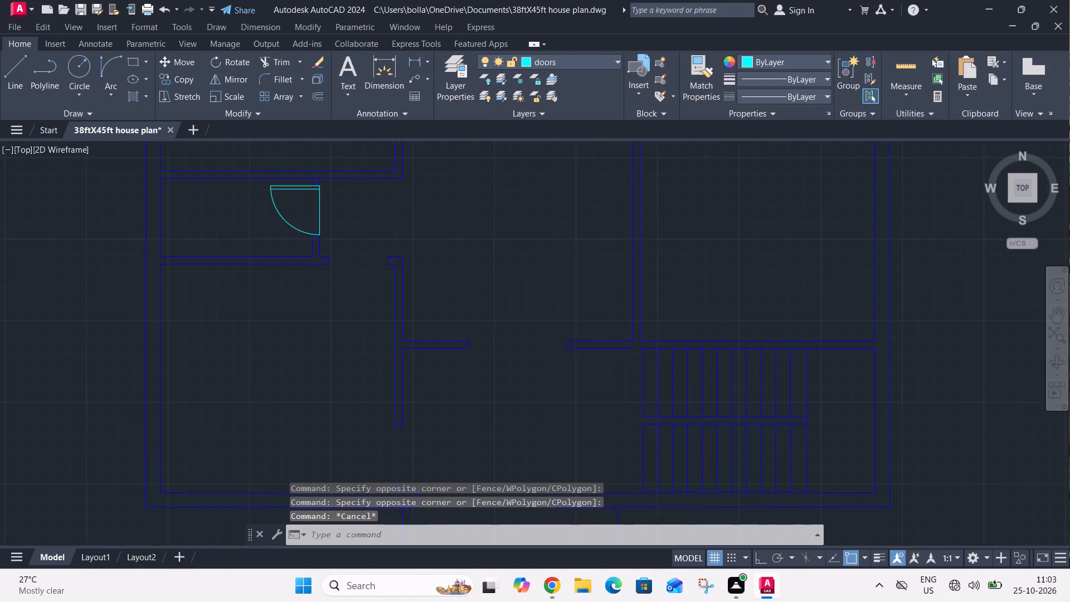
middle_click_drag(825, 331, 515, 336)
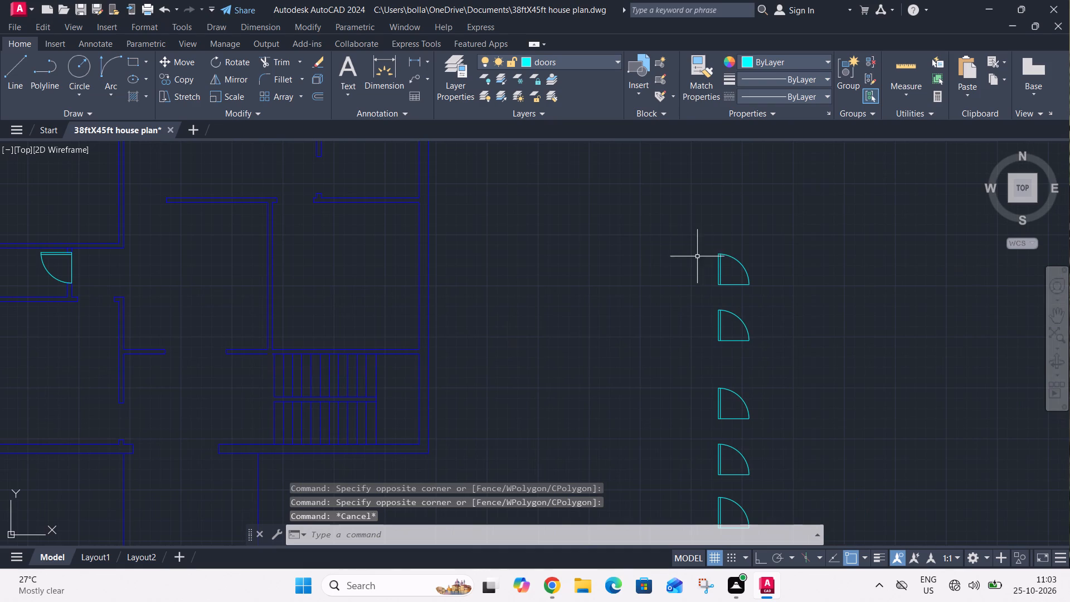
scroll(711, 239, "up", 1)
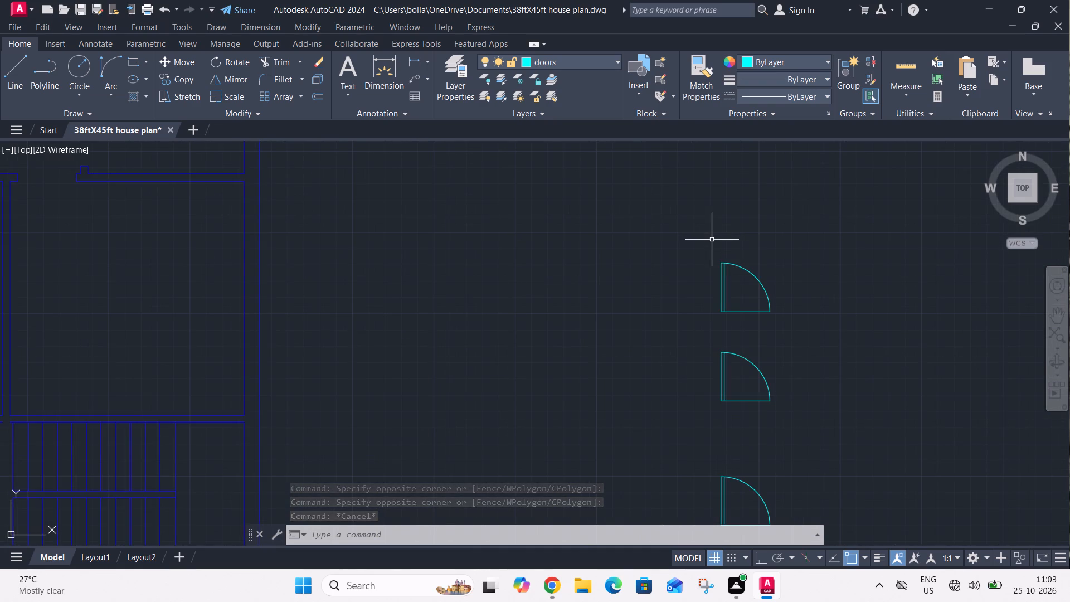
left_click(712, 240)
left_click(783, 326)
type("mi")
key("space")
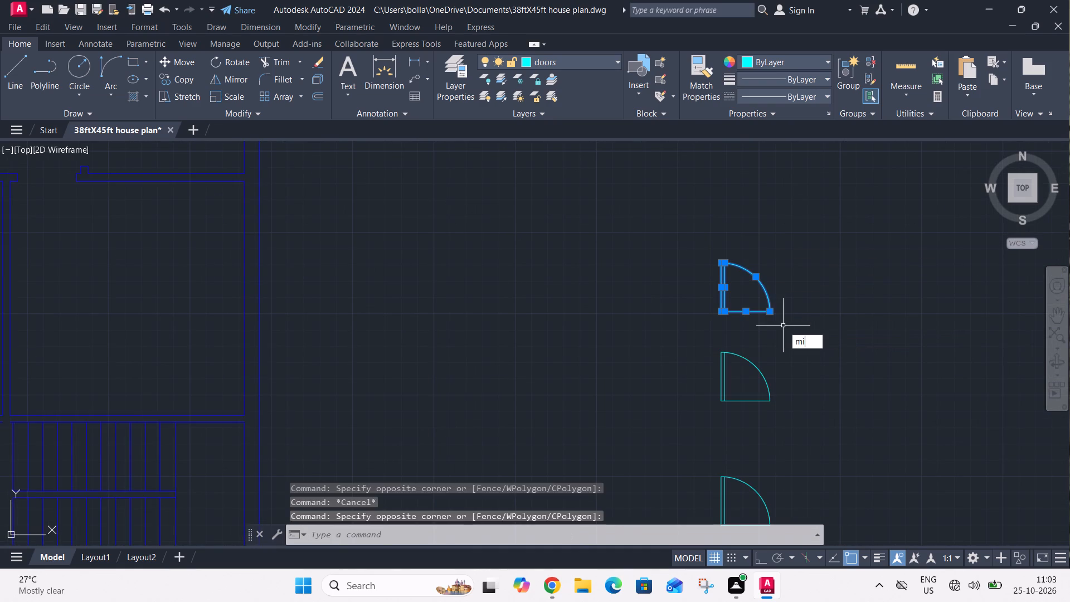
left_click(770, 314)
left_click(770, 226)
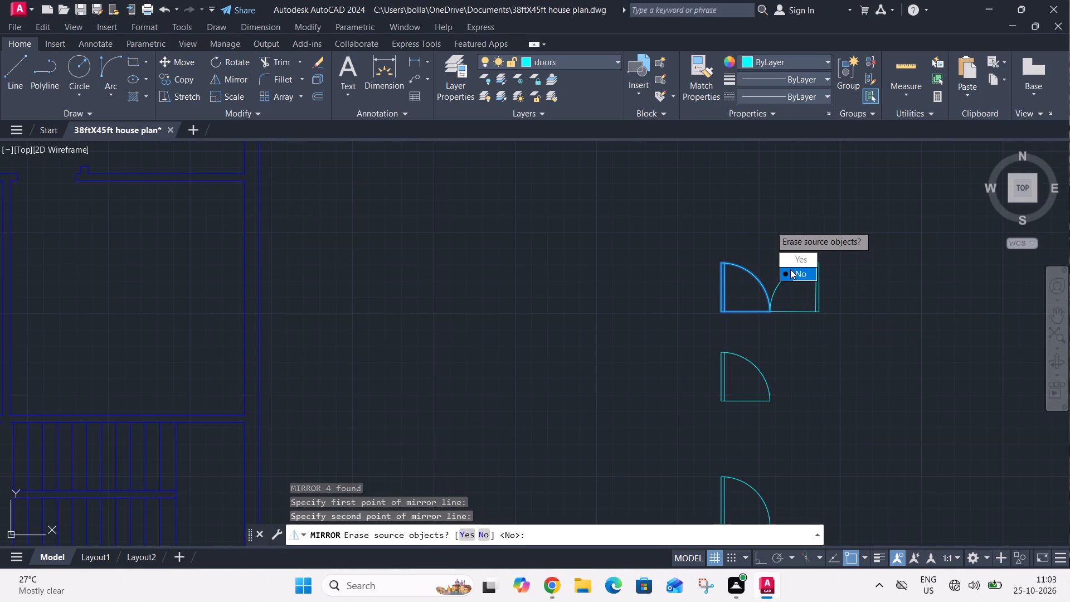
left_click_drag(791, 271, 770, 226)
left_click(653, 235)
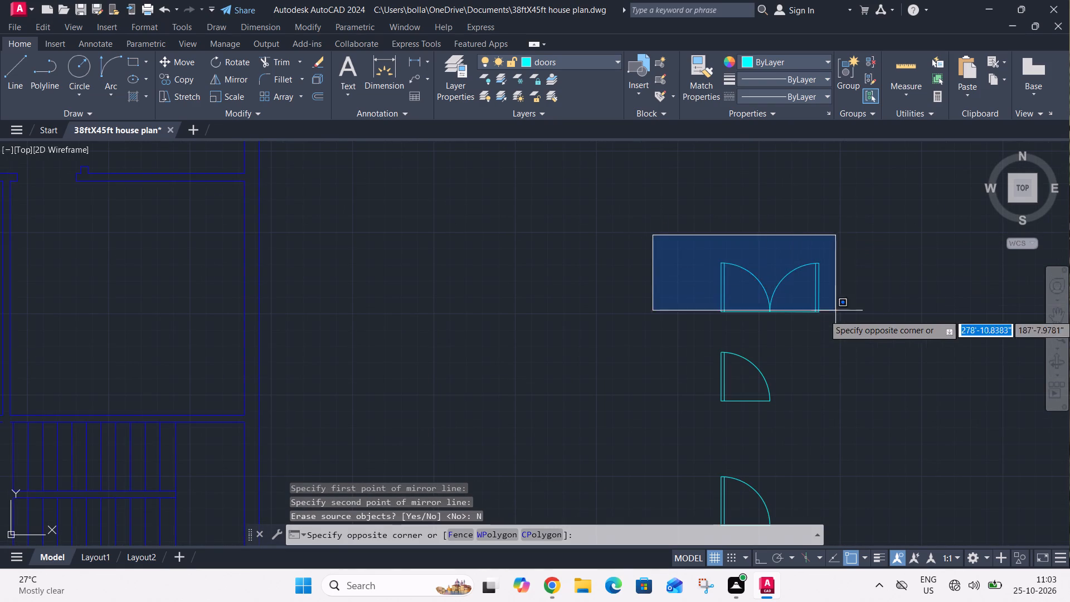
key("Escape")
Erase both leaves of the double door at the top of the spare door column.
left_click(693, 251)
left_click(925, 332)
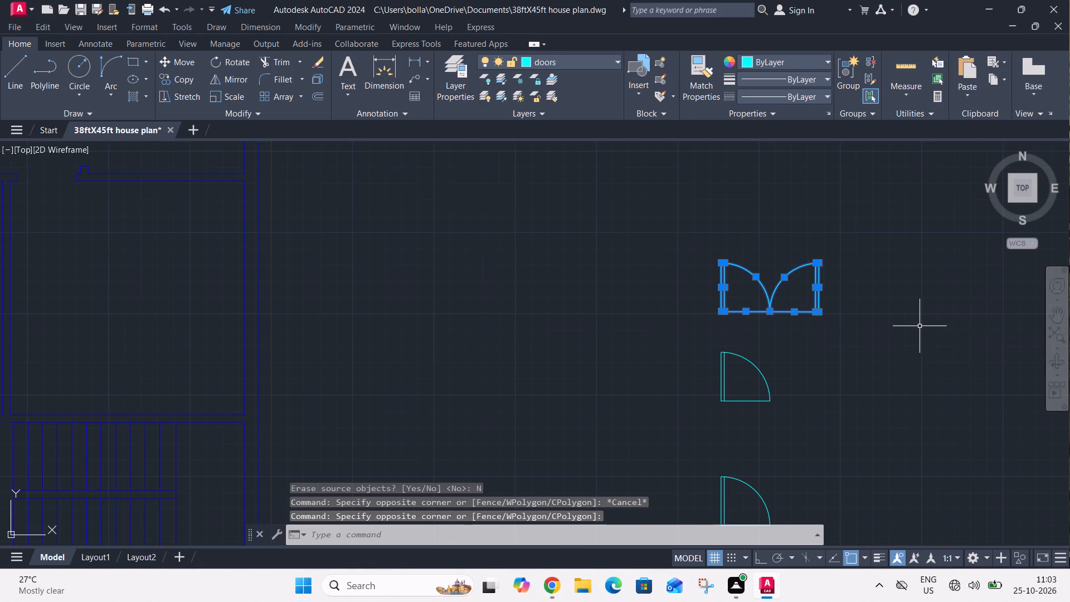
key("Delete")
With Ortho on, mirror the northernmost remaining spare door vertically about its swing end, keeping the original, to form a double door.
key("F8")
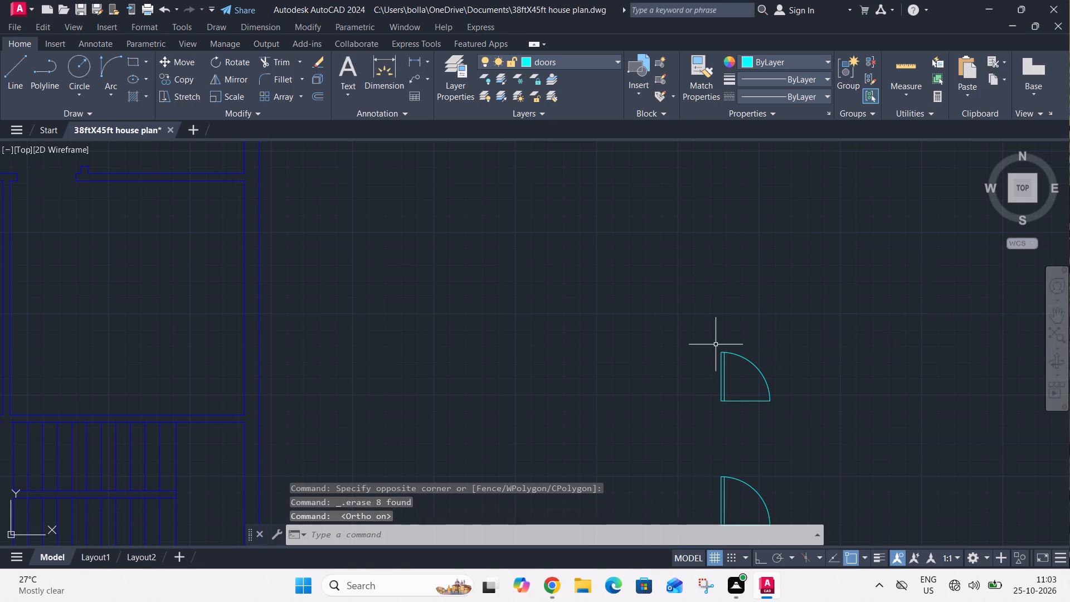
left_click_drag(709, 338, 712, 343)
left_click(813, 425)
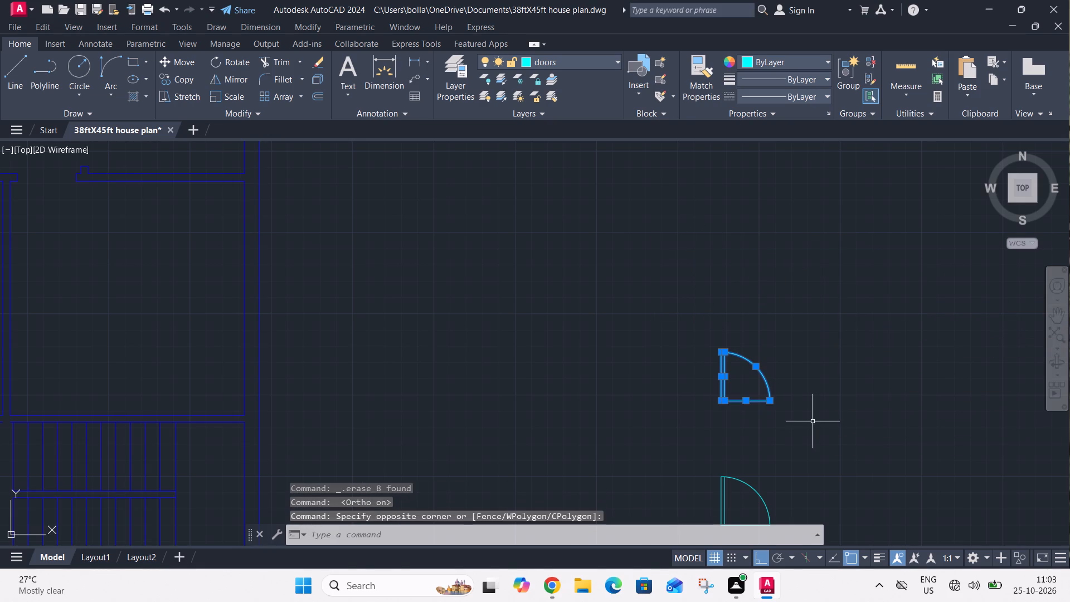
key("m")
key("i")
key("space")
left_click(770, 403)
left_click(772, 271)
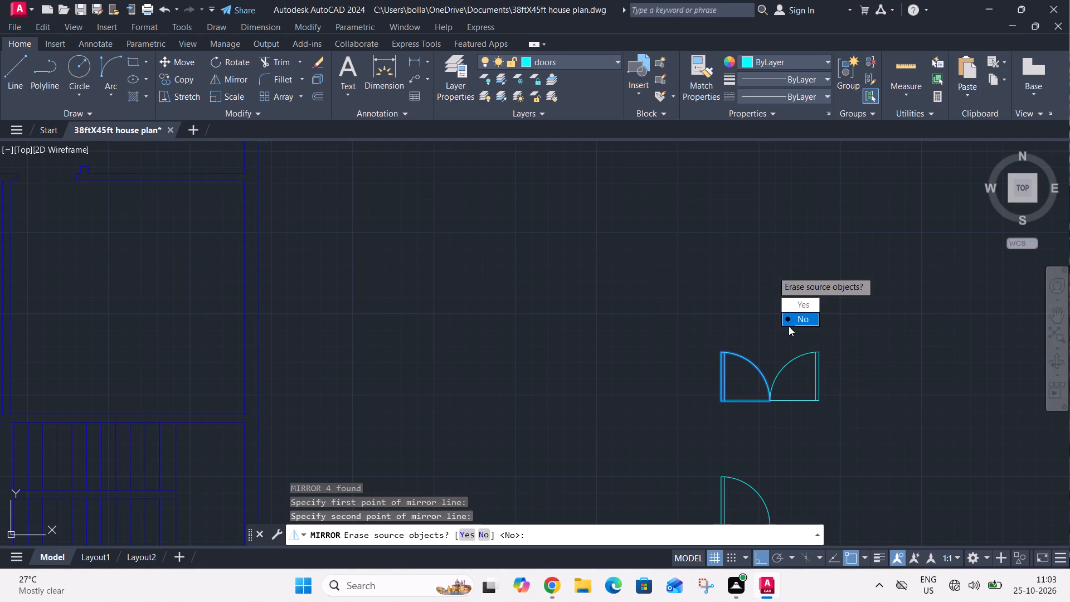
left_click_drag(789, 315, 772, 271)
Move the double door by its lower west corner to the west jamb of the new opening beside the staircase.
left_click(631, 309)
left_click(868, 409)
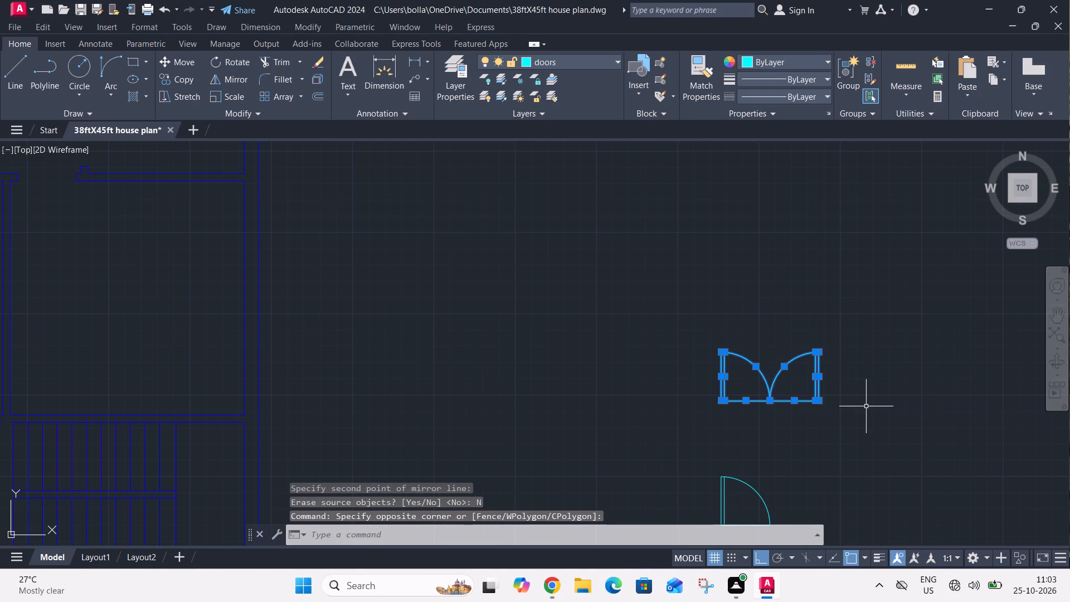
key("m")
key("space")
left_click(722, 403)
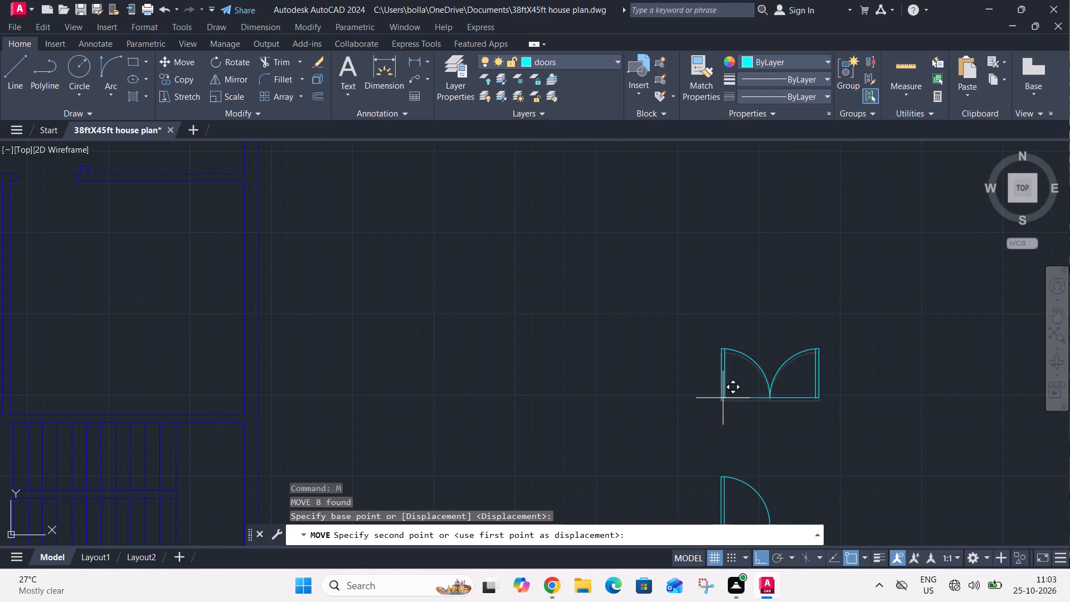
scroll(754, 304, "down", 4)
scroll(627, 319, "up", 4)
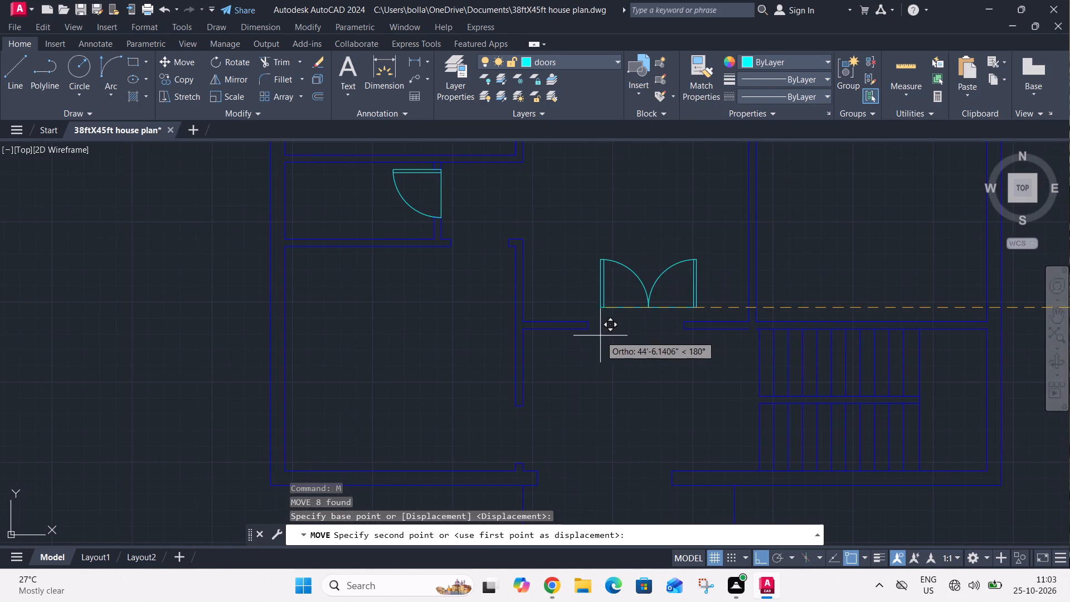
left_click(591, 331)
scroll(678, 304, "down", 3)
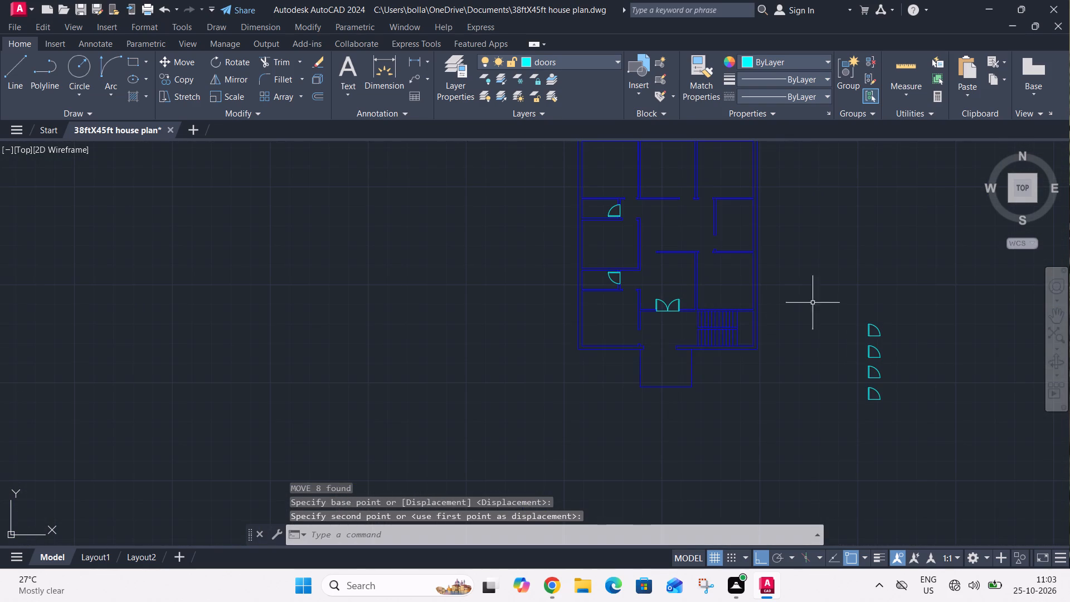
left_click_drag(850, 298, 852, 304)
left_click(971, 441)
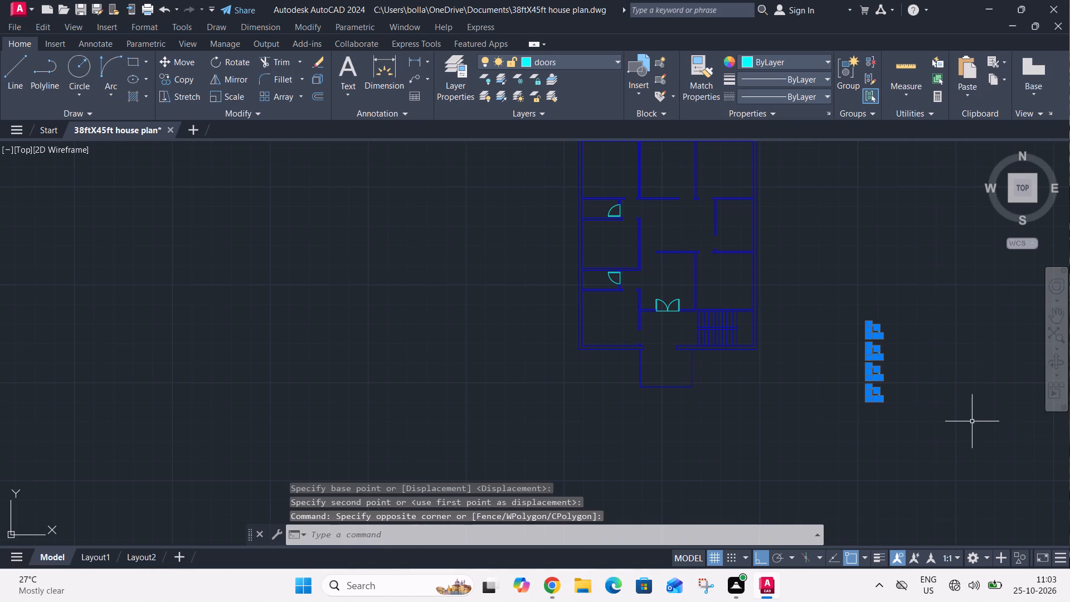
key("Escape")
With Ortho off, move the northernmost spare single door into the plan's north-west room.
scroll(867, 324, "up", 1)
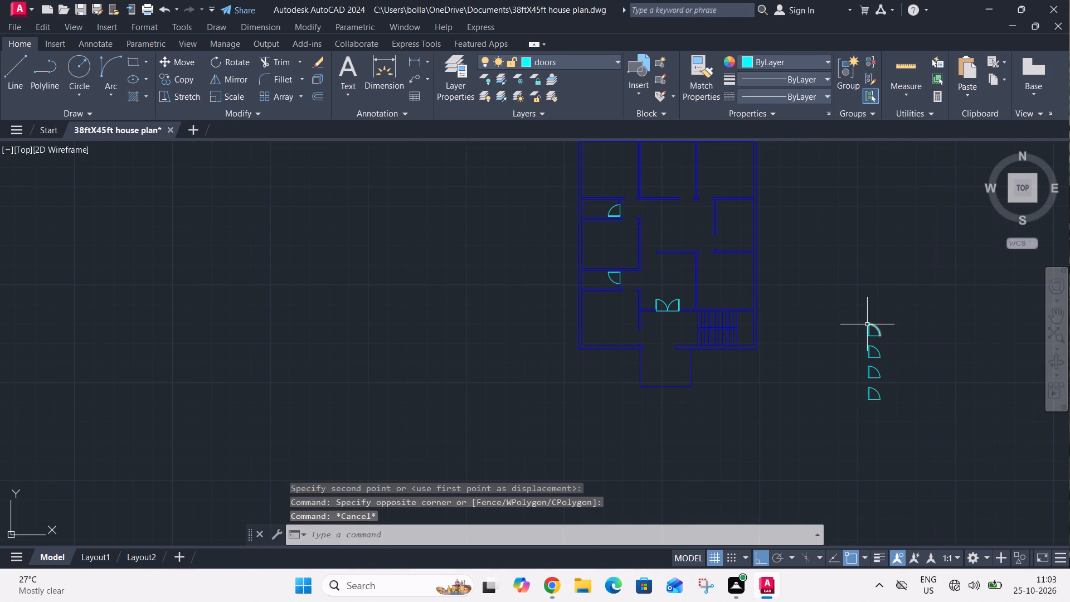
left_click(851, 304)
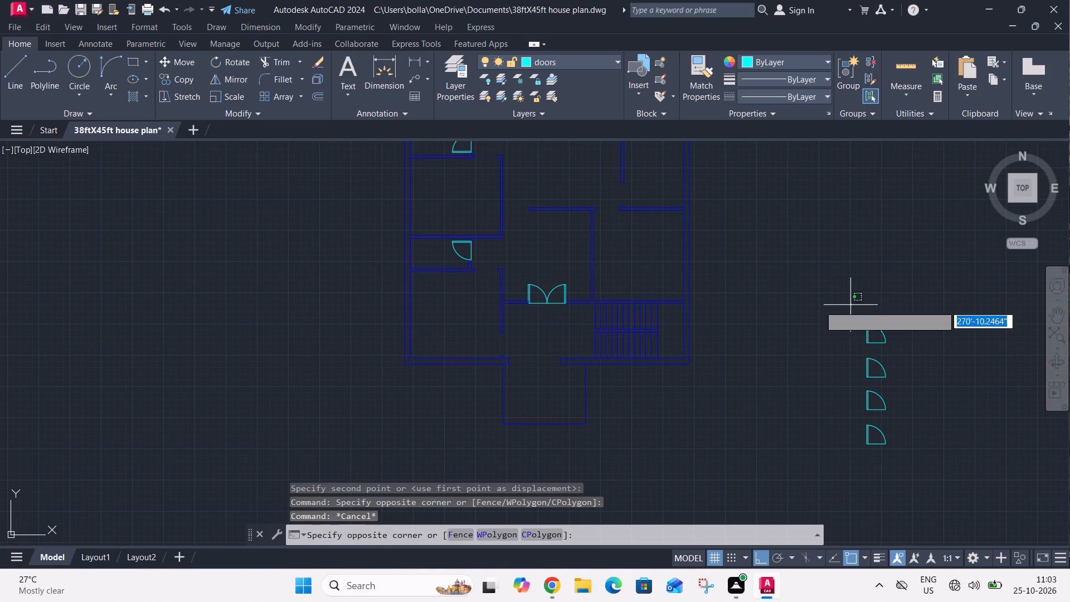
left_click(904, 347)
key("m")
key("space")
left_click(879, 346)
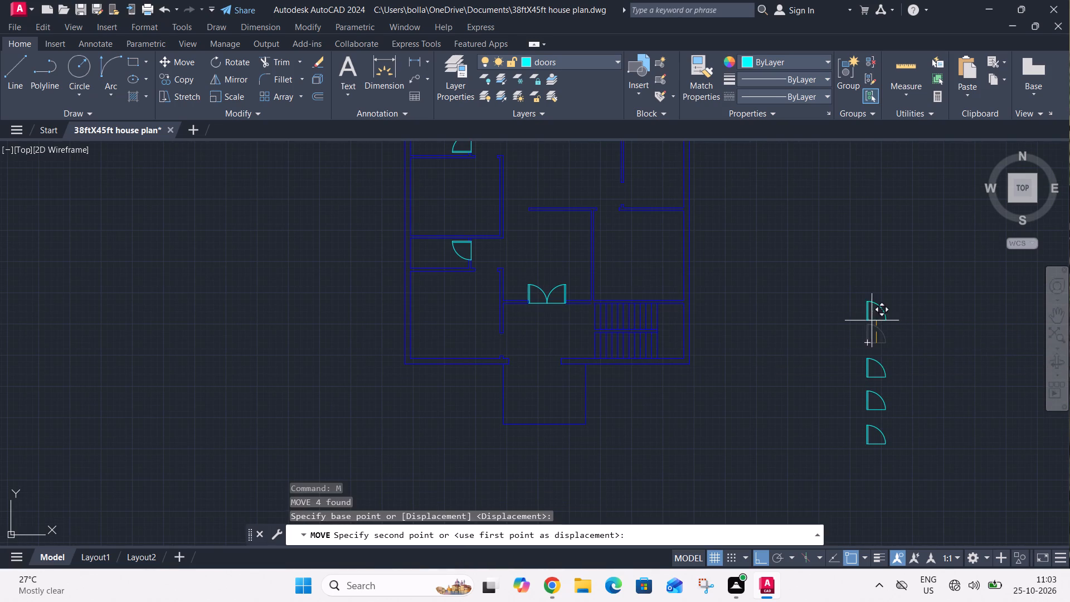
scroll(872, 287, "down", 3)
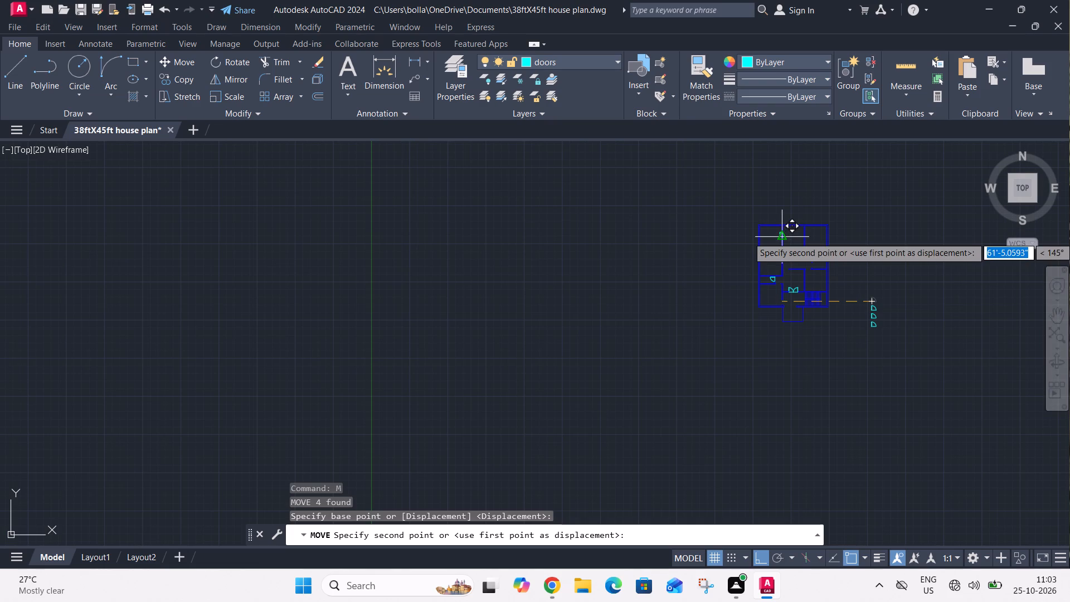
key("F8")
scroll(769, 236, "up", 4)
left_click(773, 253)
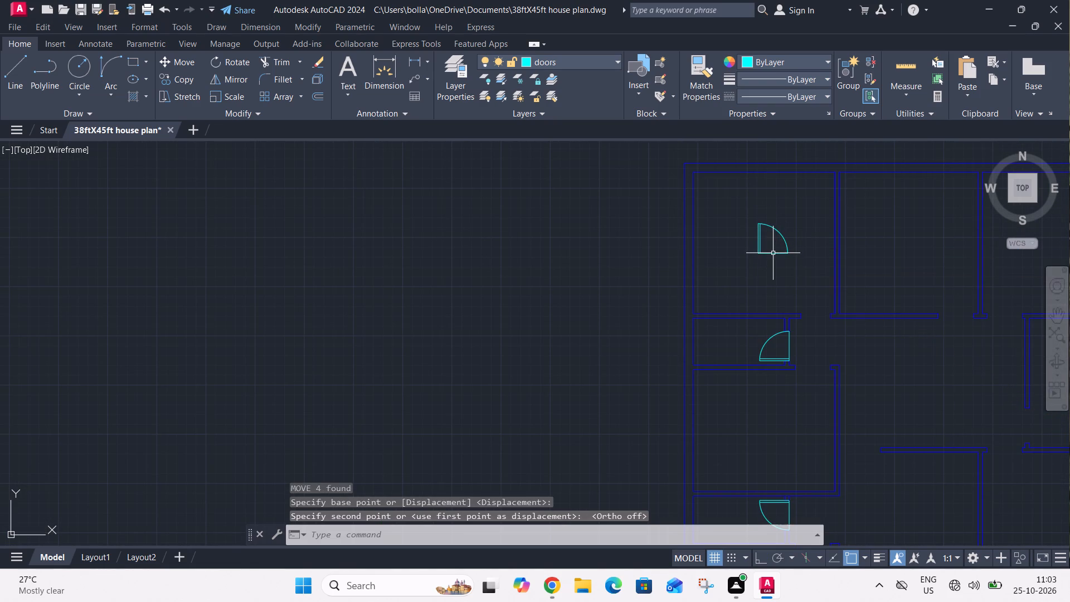
Align the door's hinge corner to the east jamb and its swing end to the west jamb of the north-west room's opening, scaling it to fit.
left_click(744, 202)
left_click(803, 279)
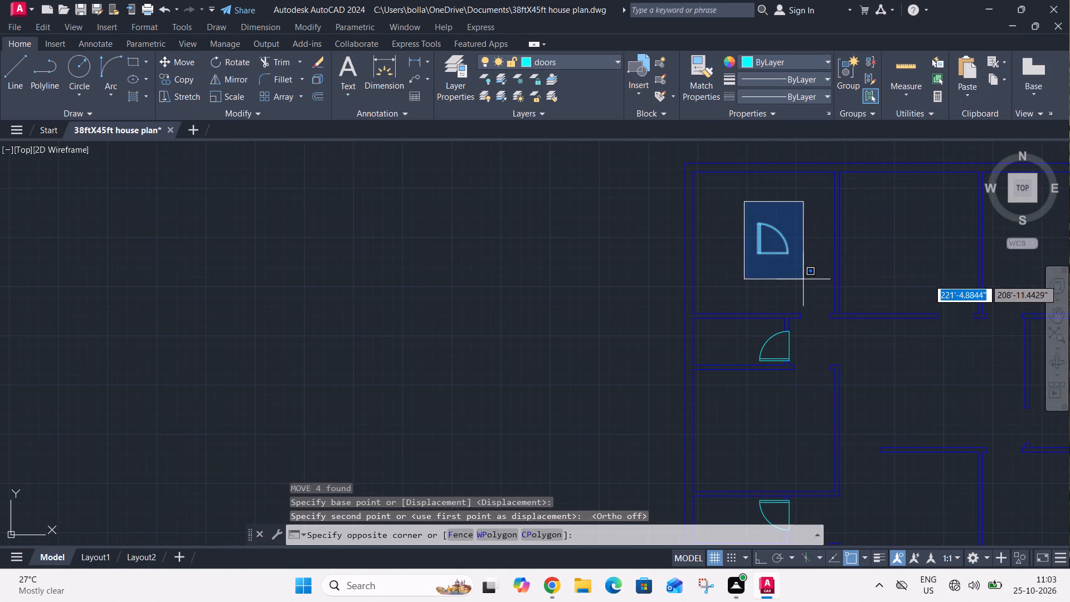
key("a")
key("l")
key("space")
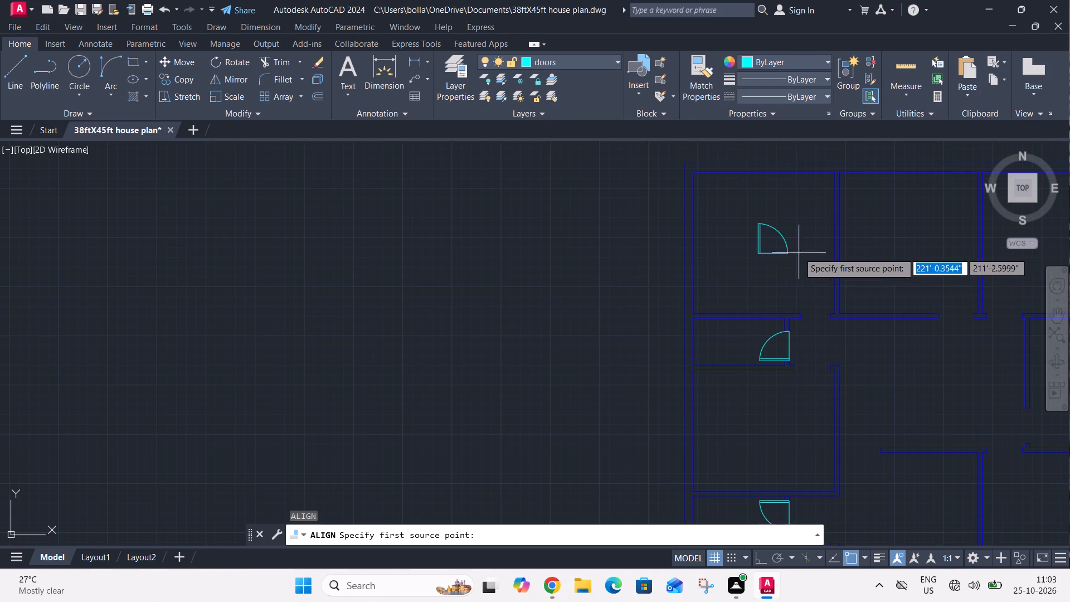
scroll(760, 244, "up", 2)
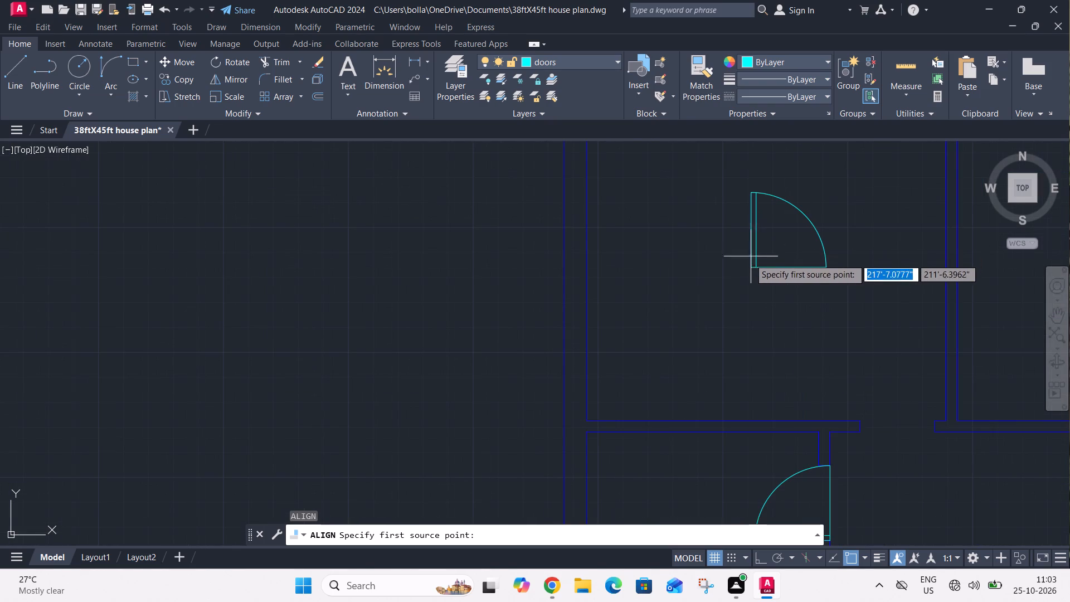
left_click(747, 269)
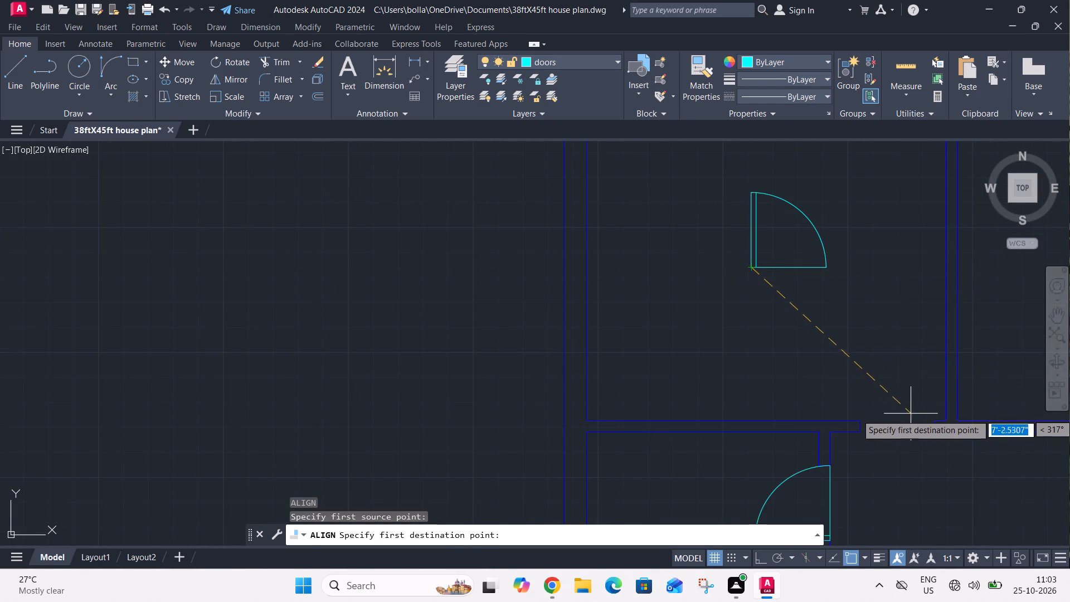
left_click(936, 430)
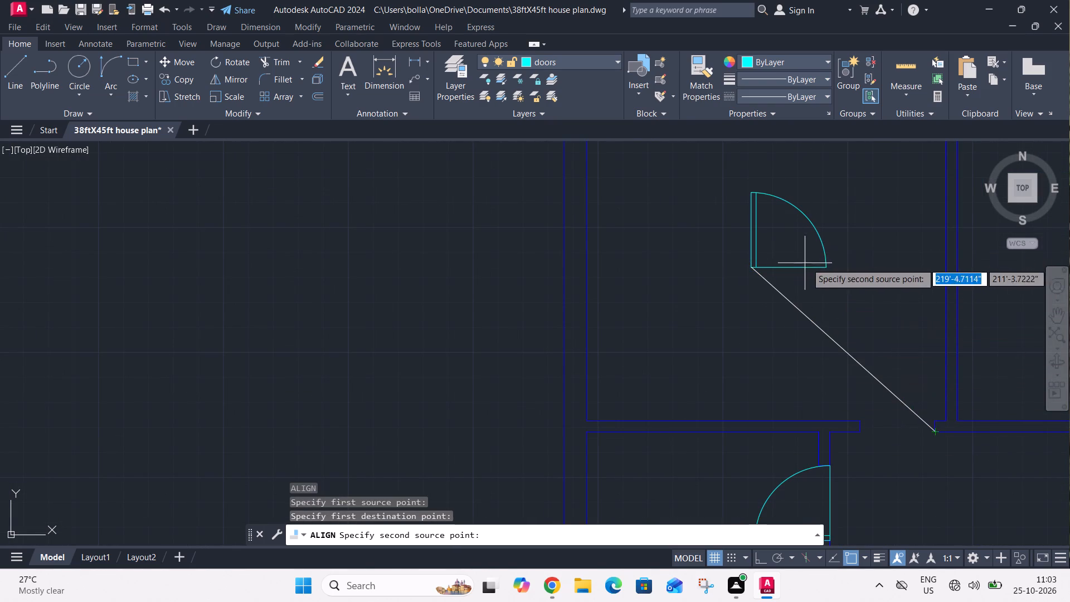
left_click(823, 266)
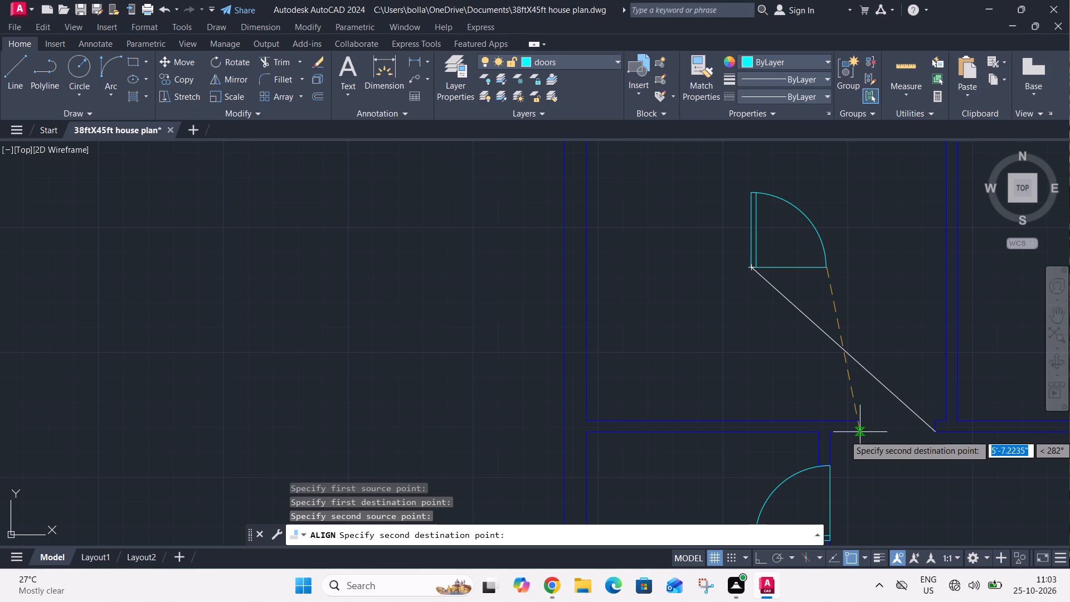
left_click(862, 435)
key("space")
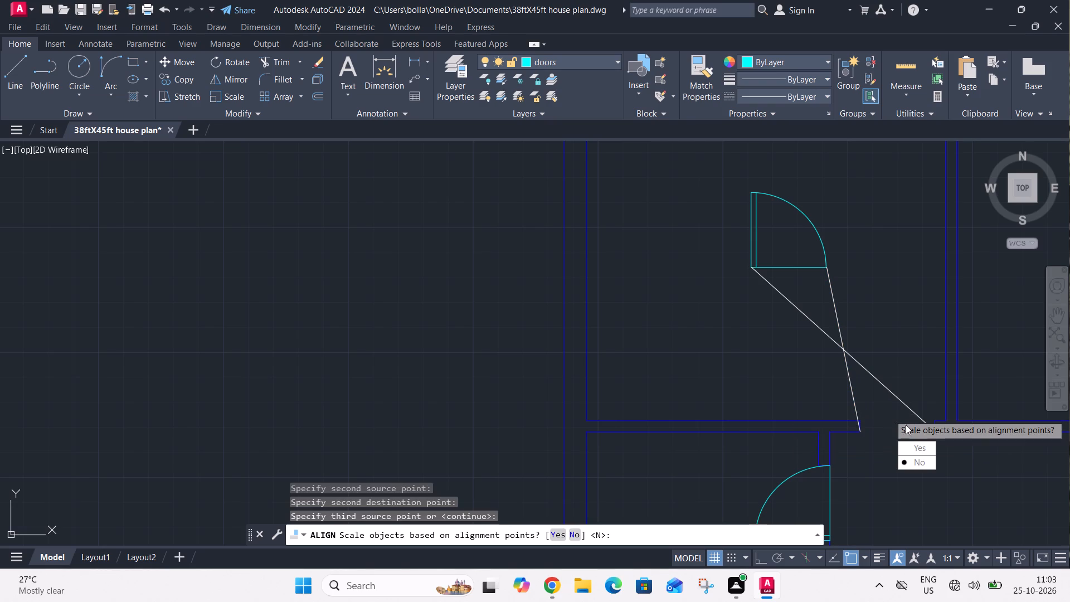
left_click_drag(912, 444, 889, 414)
Mirror the fitted door about its threshold line so it swings into the north-west room, erasing the source.
left_click_drag(956, 449, 949, 453)
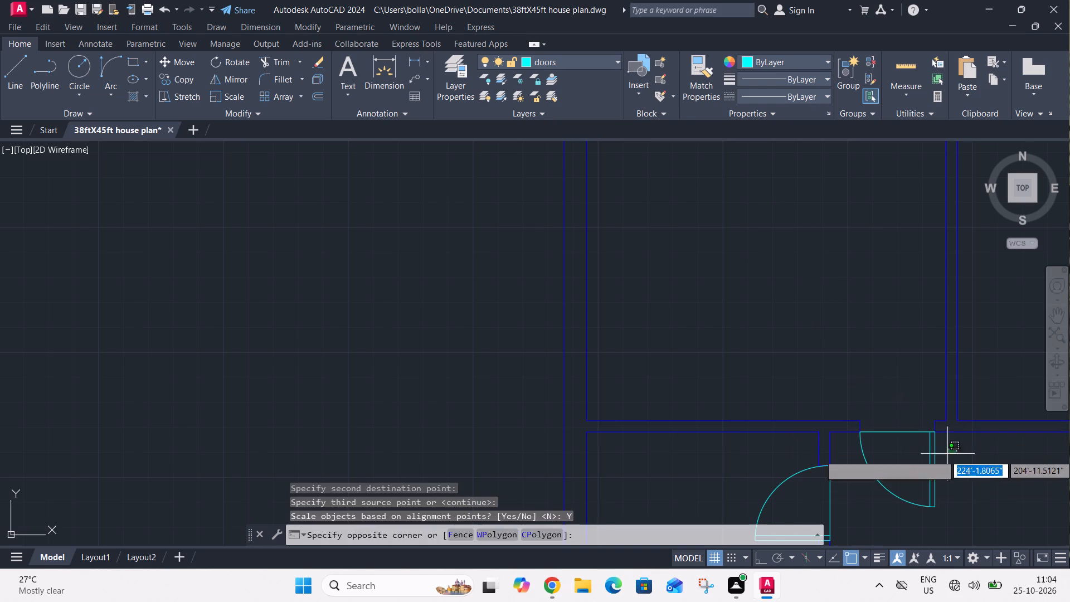
left_click(912, 475)
left_click_drag(909, 416, 903, 433)
left_click(888, 457)
left_click_drag(901, 470, 894, 482)
left_click(881, 497)
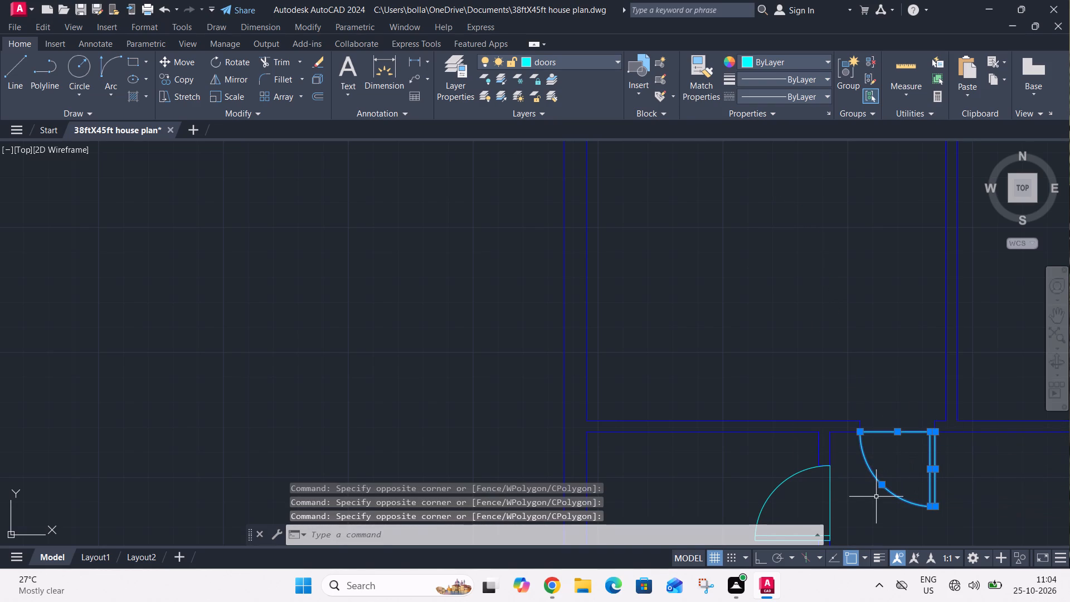
key("m")
key("i")
key("space")
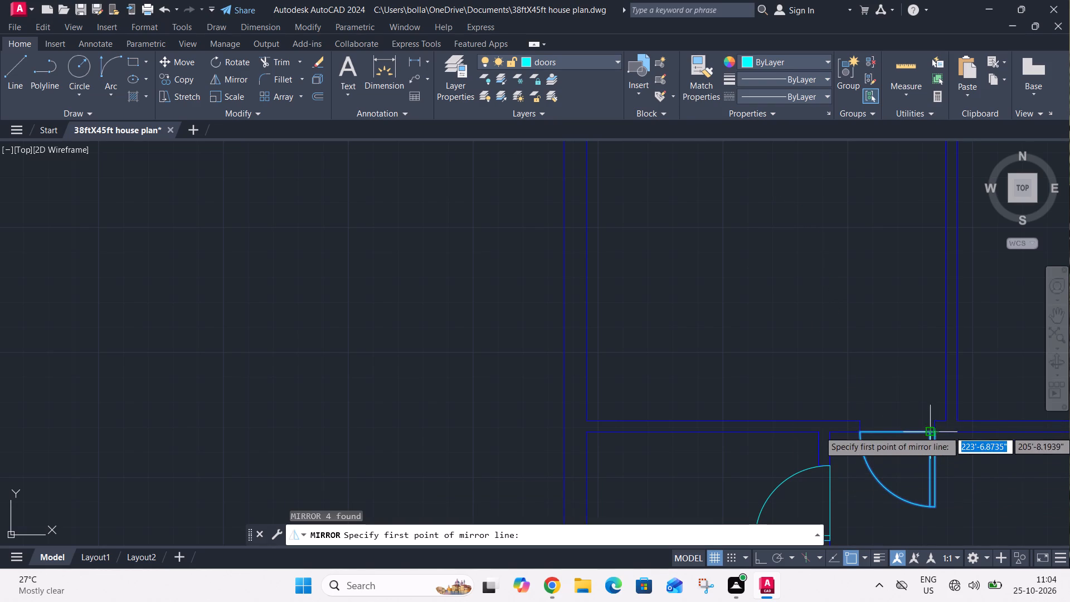
left_click(933, 432)
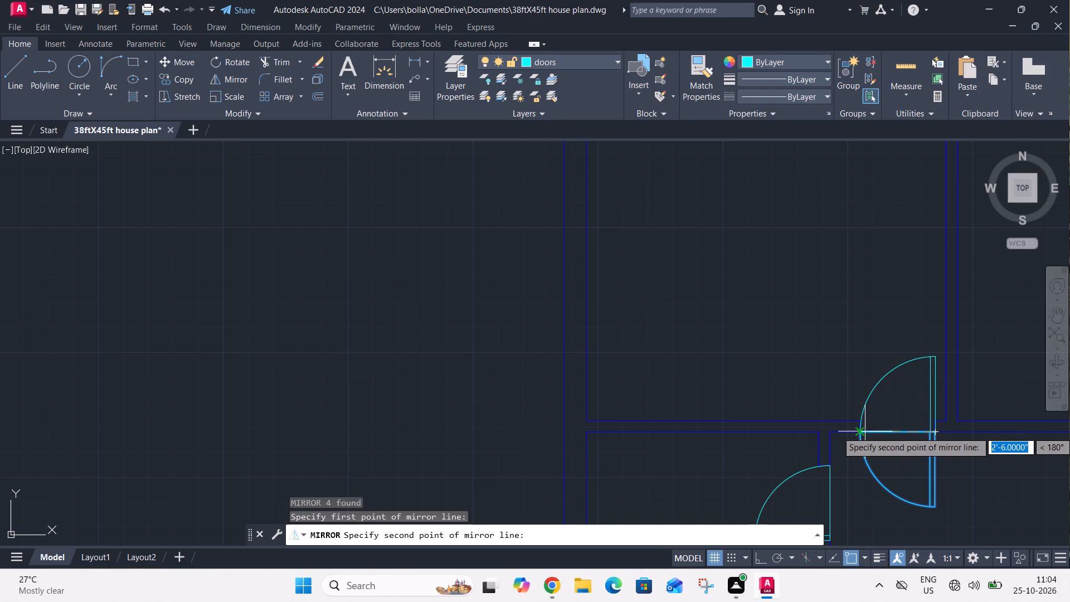
left_click(860, 431)
left_click_drag(880, 468, 860, 431)
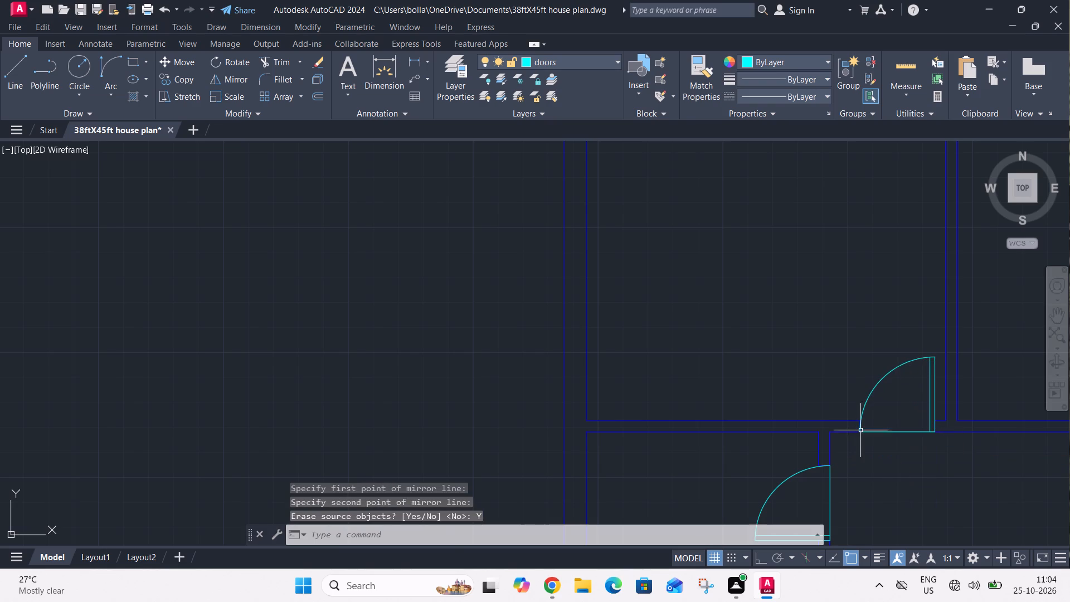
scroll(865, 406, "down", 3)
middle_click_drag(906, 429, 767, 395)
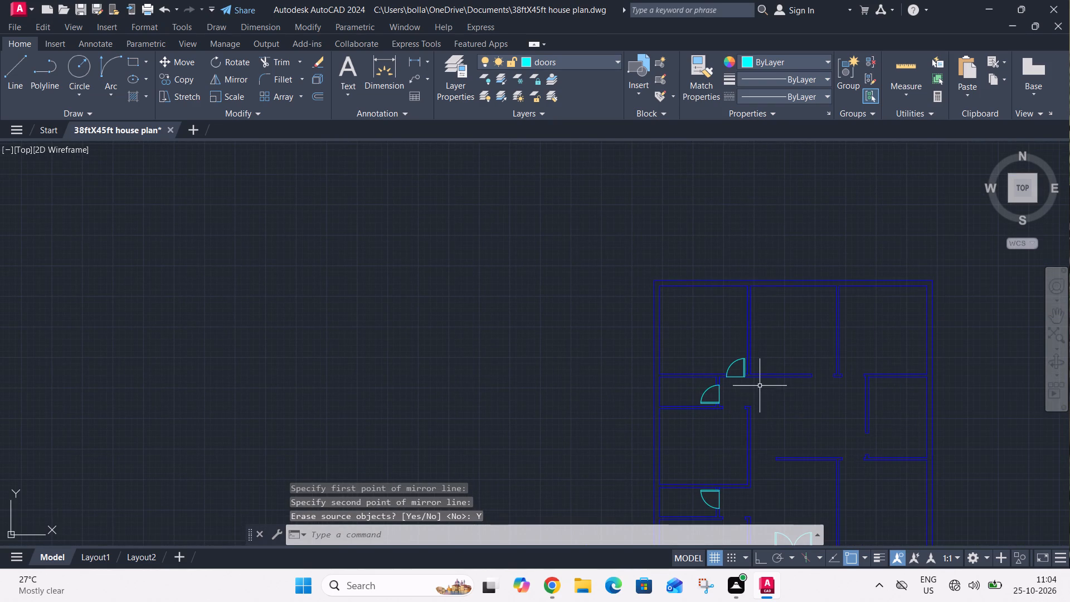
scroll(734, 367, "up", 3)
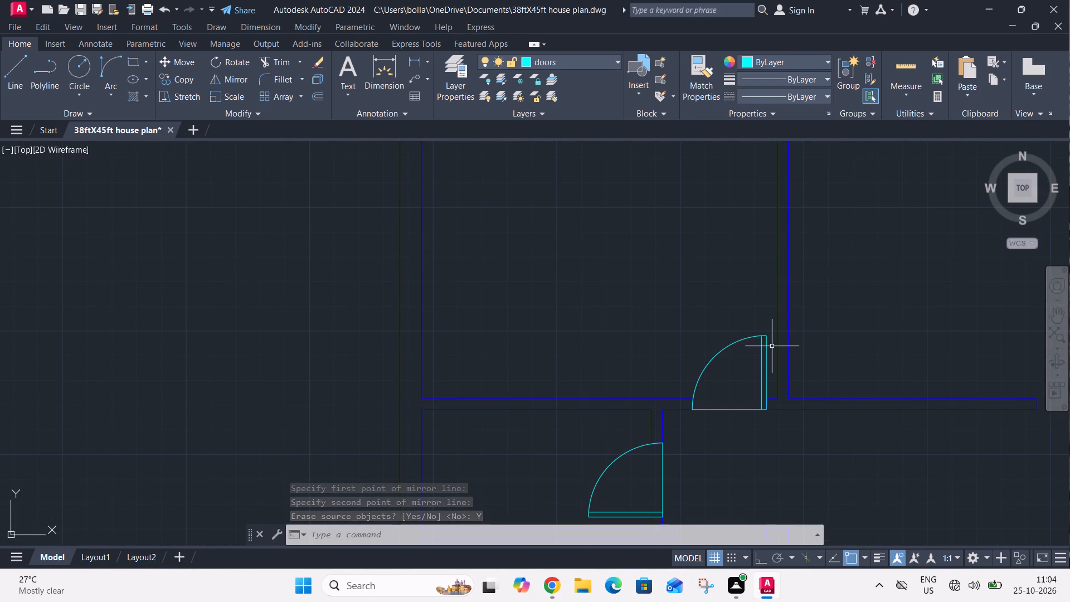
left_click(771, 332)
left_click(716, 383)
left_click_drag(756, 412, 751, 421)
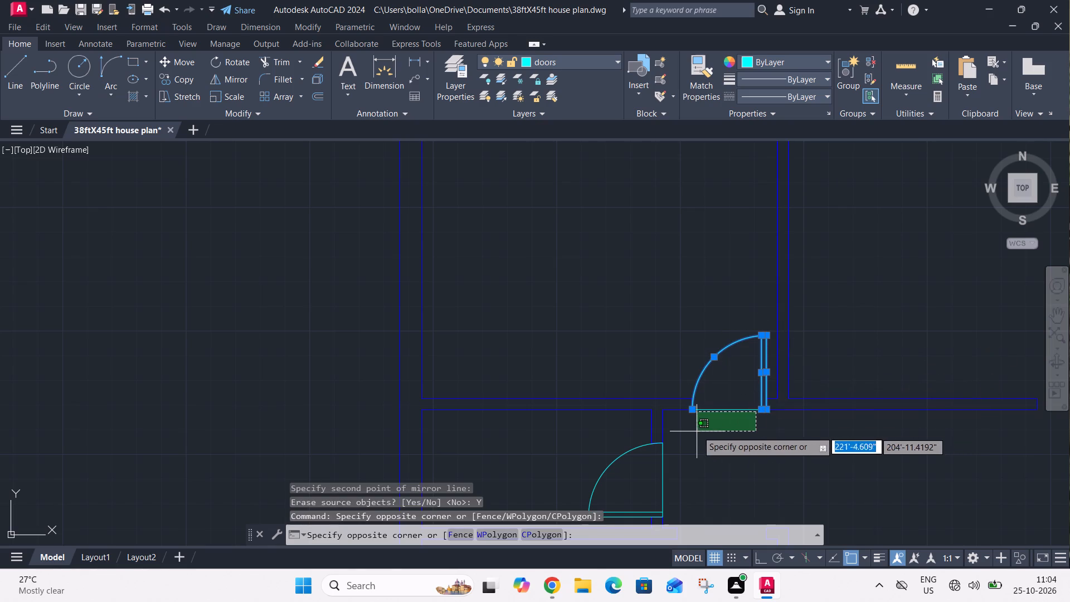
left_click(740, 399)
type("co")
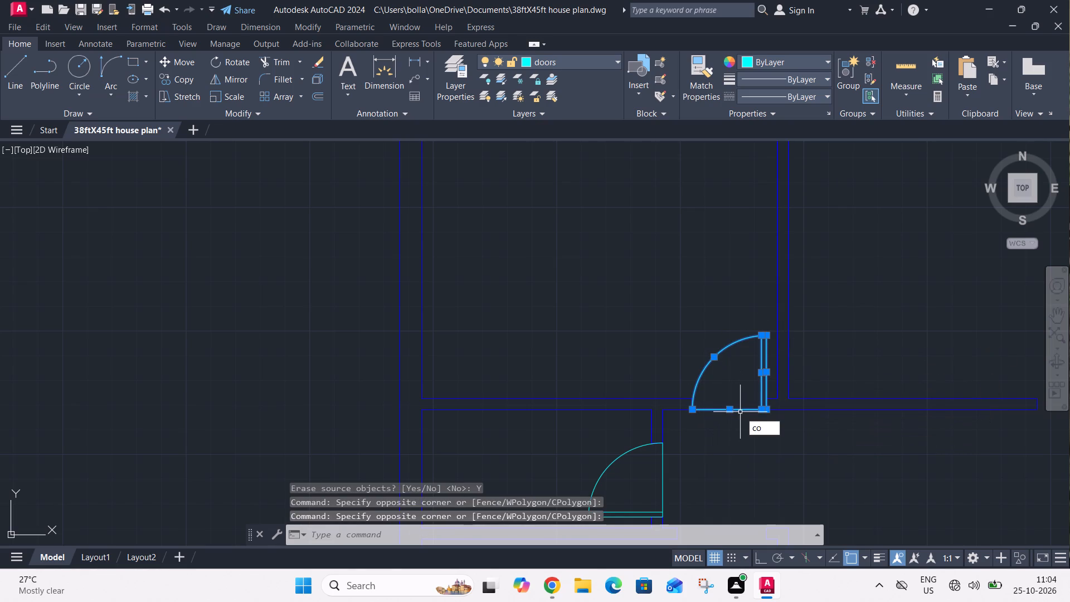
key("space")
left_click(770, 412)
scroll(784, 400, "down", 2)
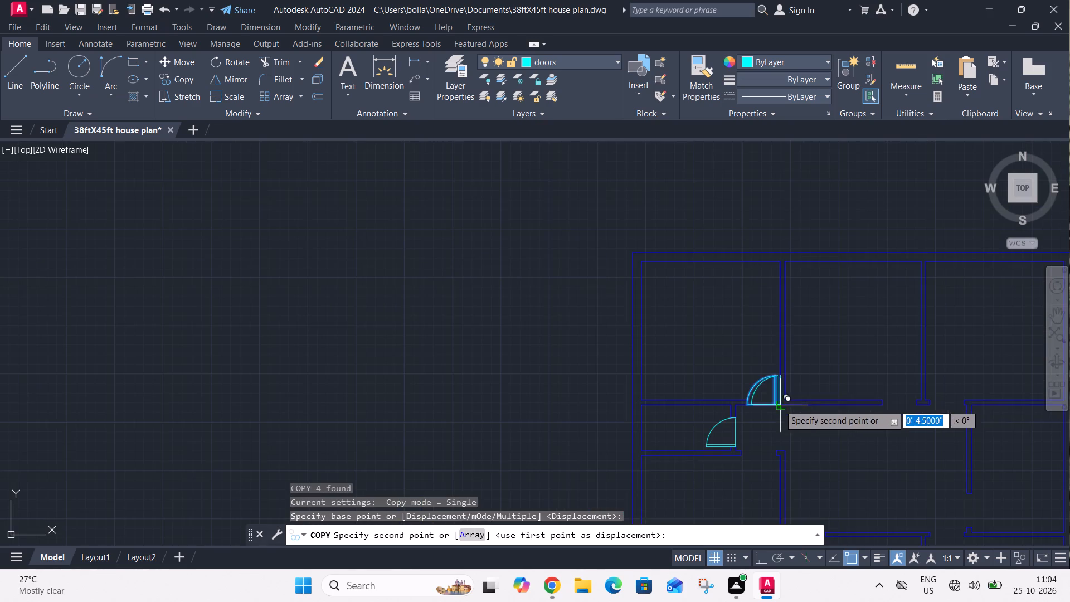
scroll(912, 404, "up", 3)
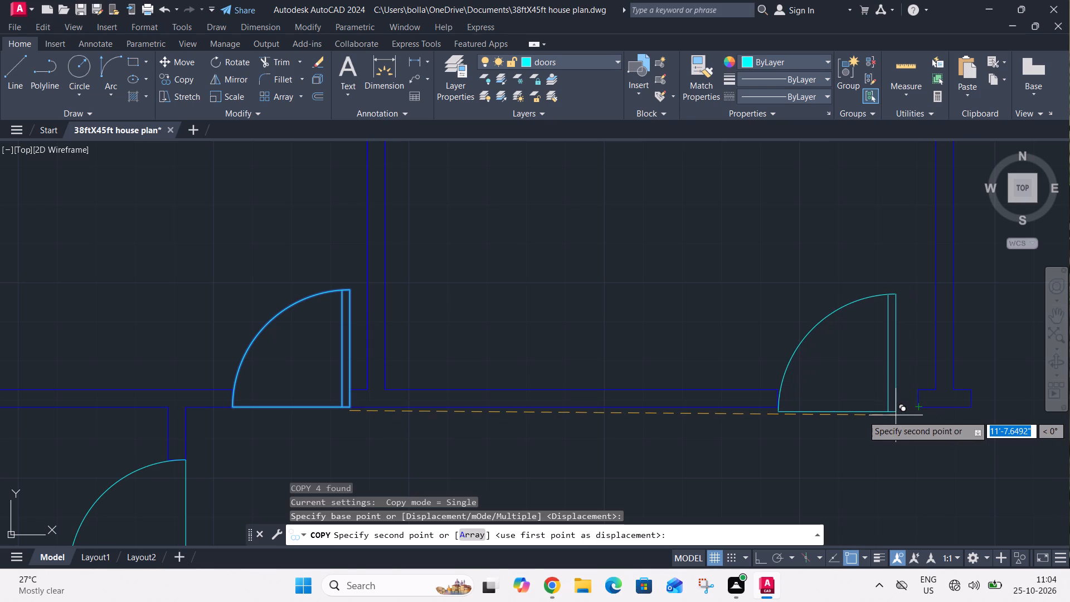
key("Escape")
Copy the north-west room's fitted single door into the north-middle room, just above its opening.
middle_click_drag(543, 393, 628, 368)
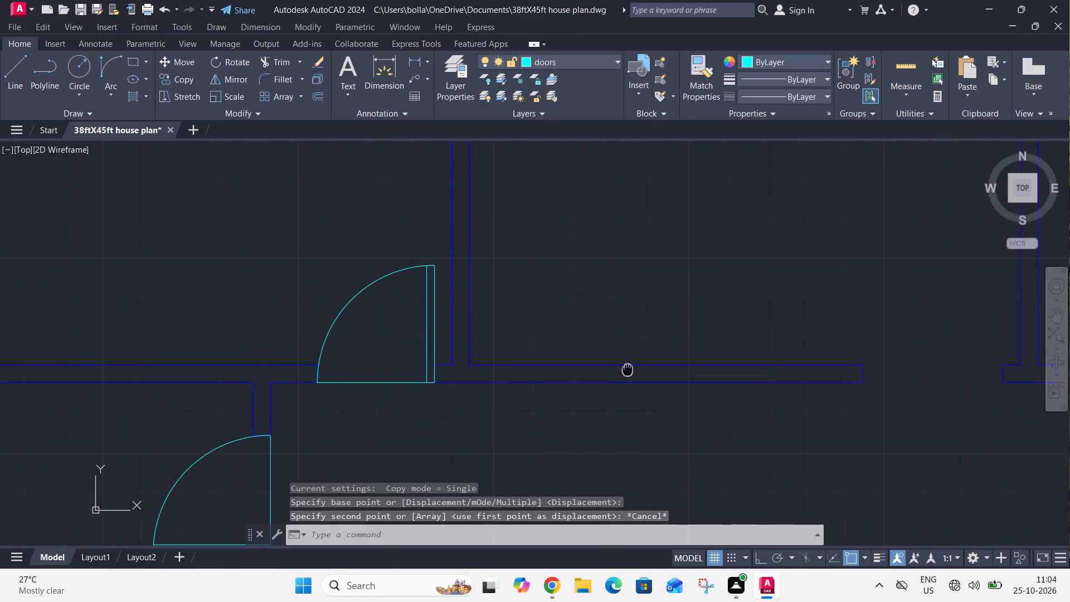
middle_click_drag(628, 368, 628, 368)
scroll(629, 366, "down", 2)
middle_click_drag(801, 389, 646, 383)
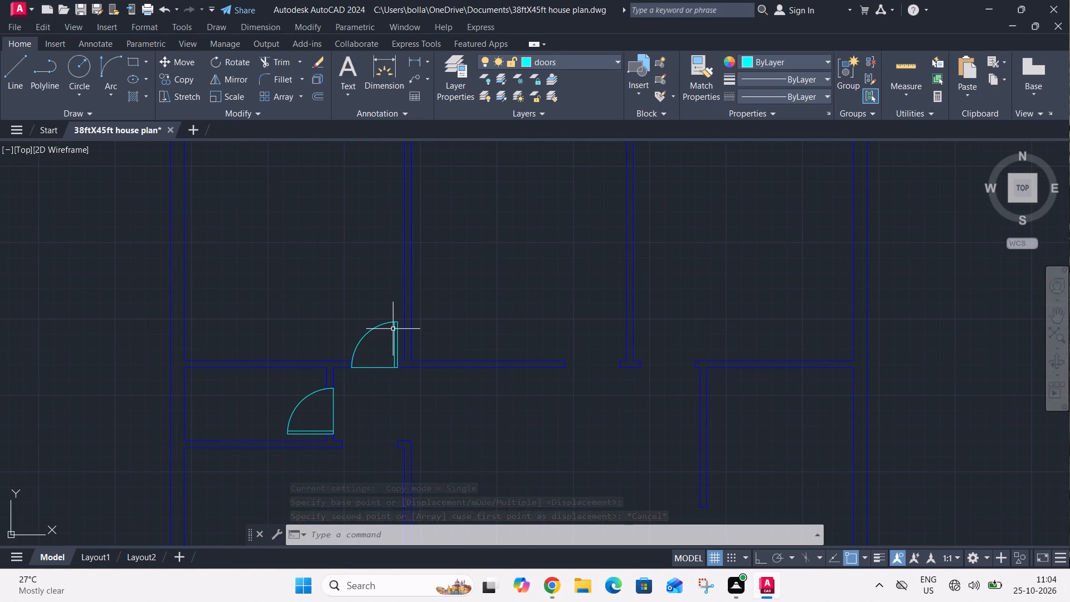
scroll(398, 326, "up", 3)
left_click(398, 304)
left_click(330, 351)
left_click_drag(338, 390, 338, 396)
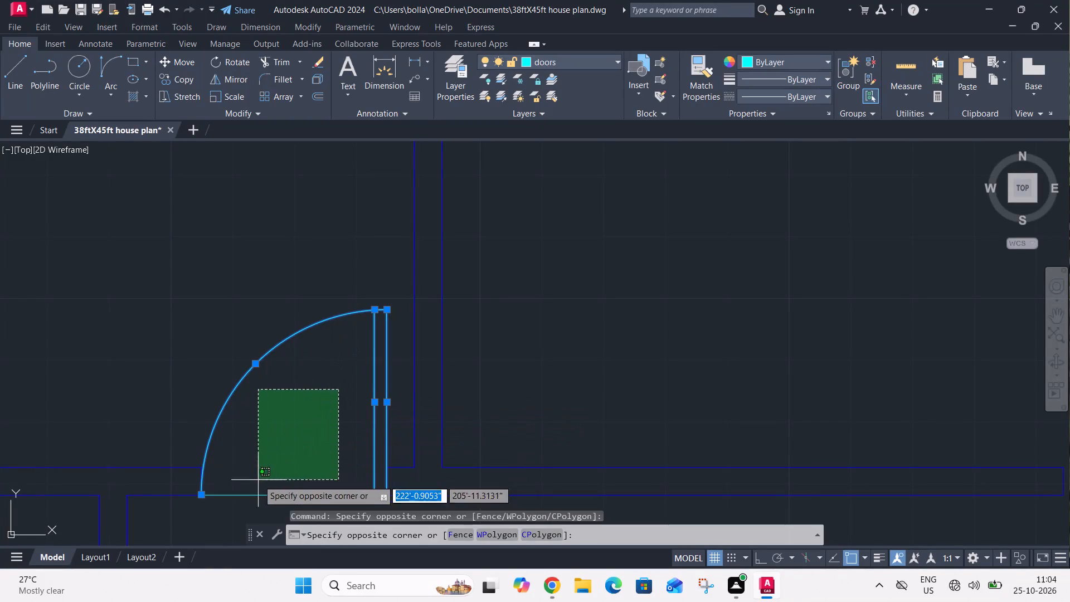
left_click(242, 496)
key("c")
key("o")
key("space")
left_click(257, 492)
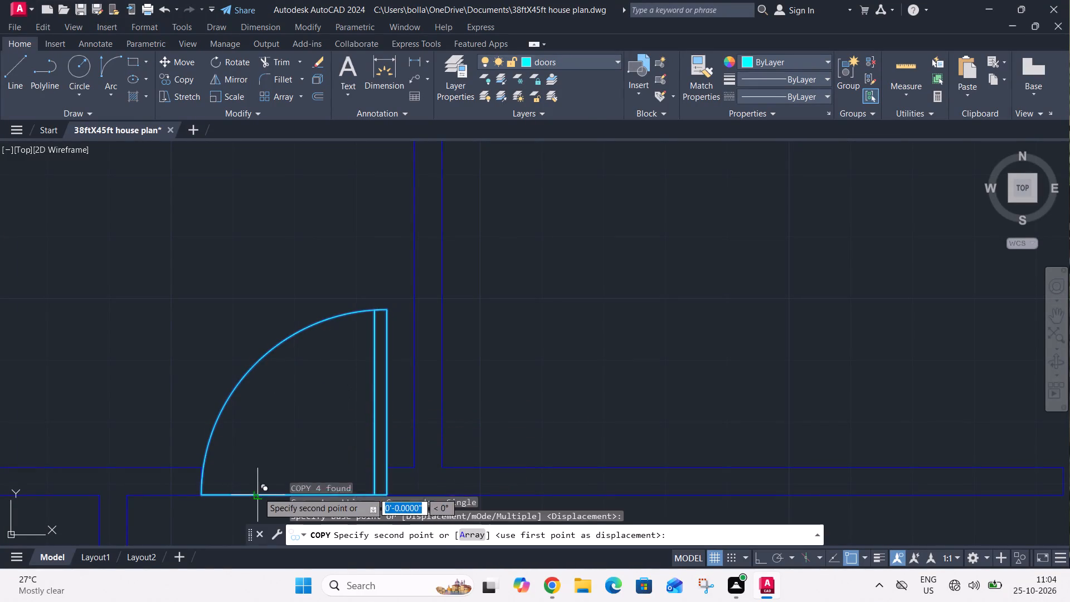
scroll(346, 370, "down", 3)
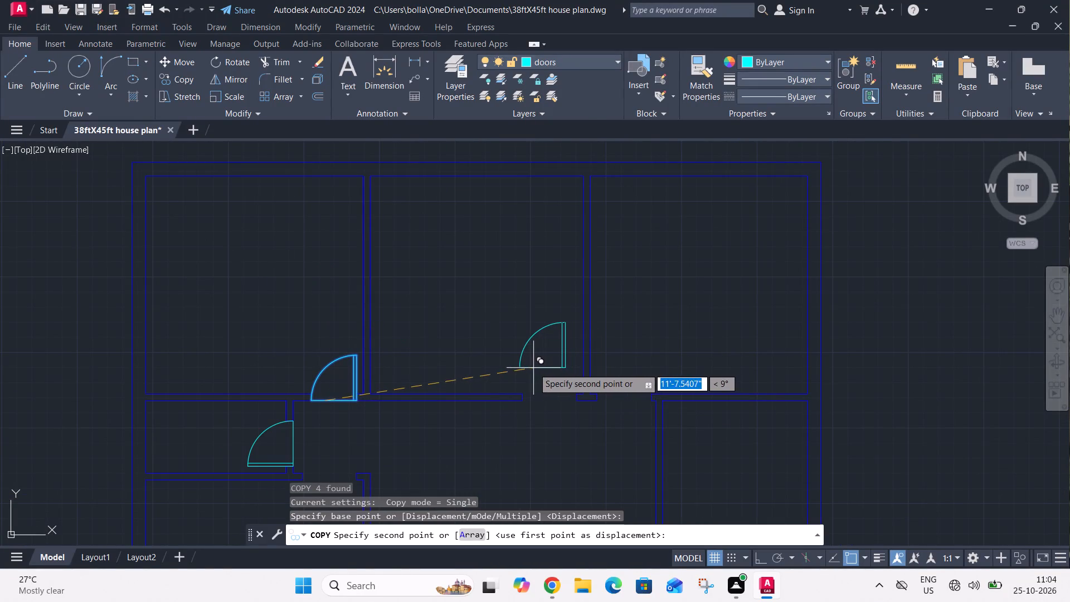
left_click(533, 368)
Align the copied door's hinge corner to the east jamb and its swing end to the west jamb of the north-middle room's opening, scaling it to fit.
left_click(479, 282)
left_click(582, 384)
key("a")
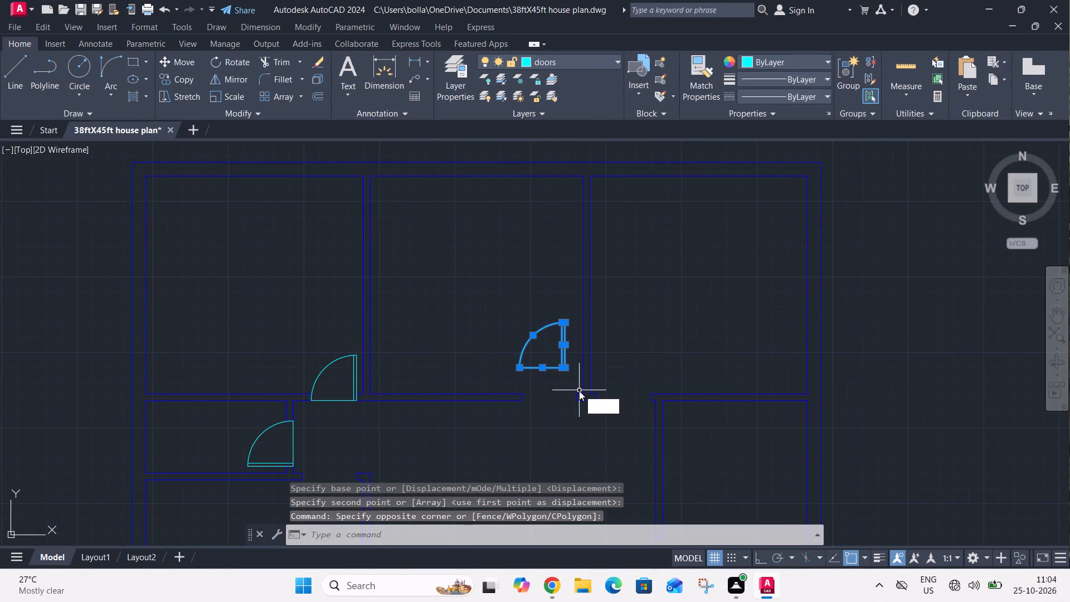
key("l")
key("space")
scroll(561, 368, "up", 2)
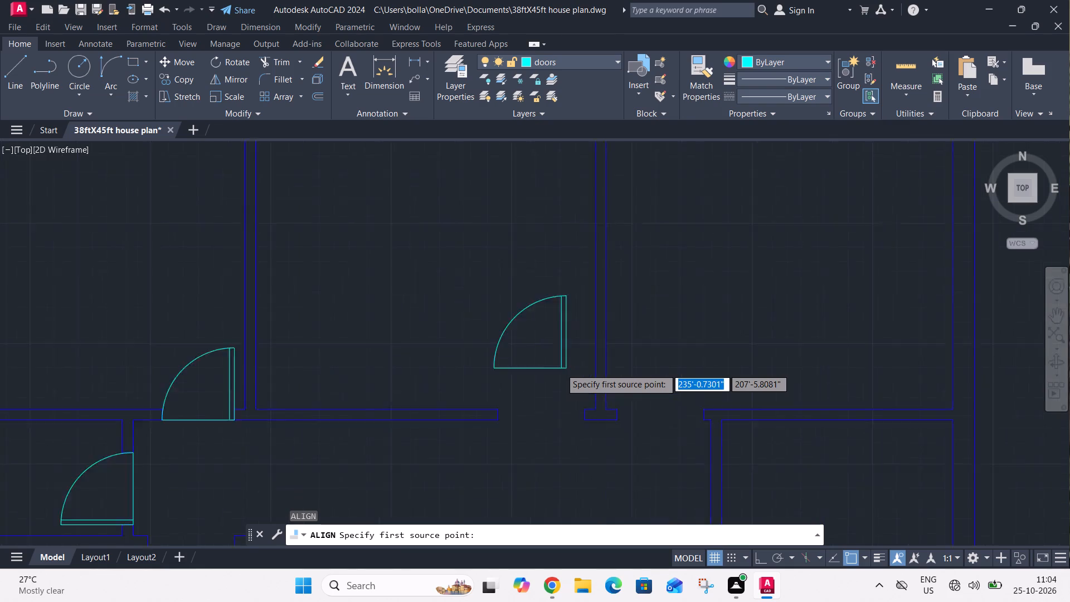
scroll(561, 368, "up", 1)
left_click(571, 368)
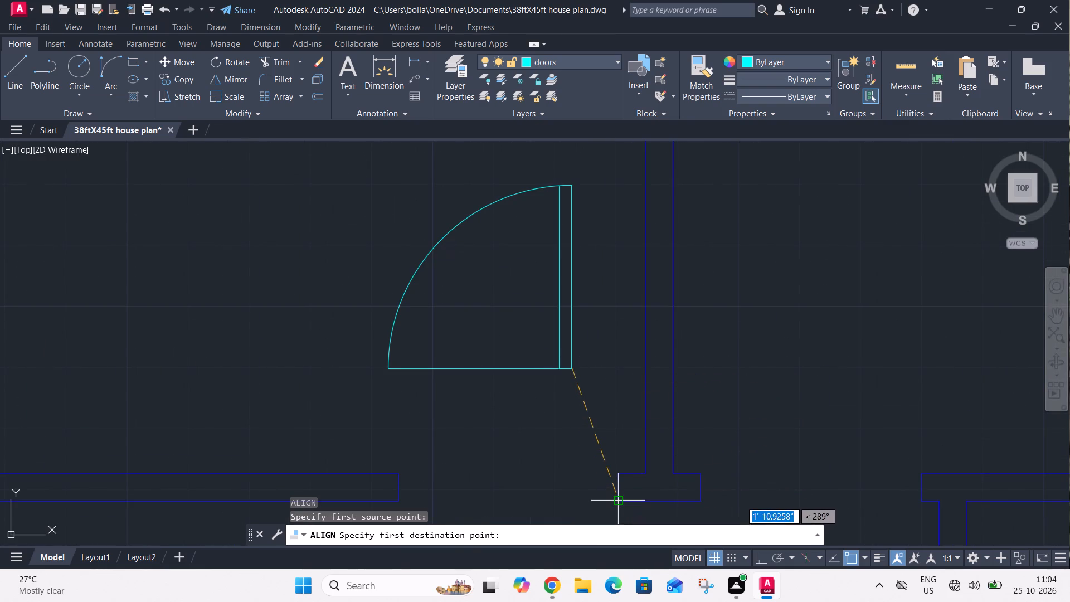
left_click(617, 501)
left_click(387, 371)
scroll(455, 307, "down", 3)
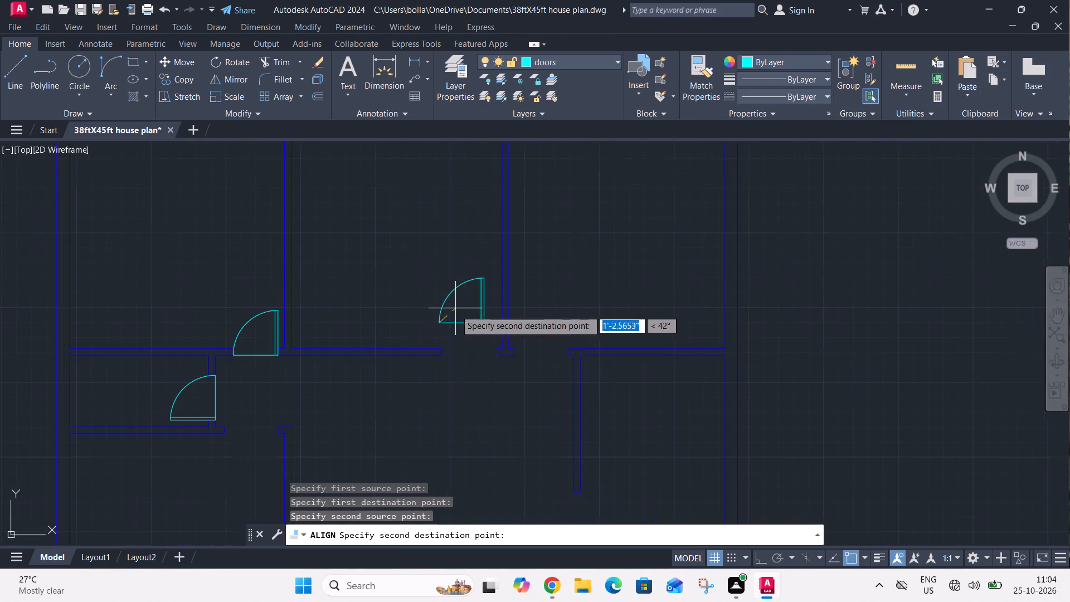
scroll(441, 356, "up", 4)
left_click(429, 351)
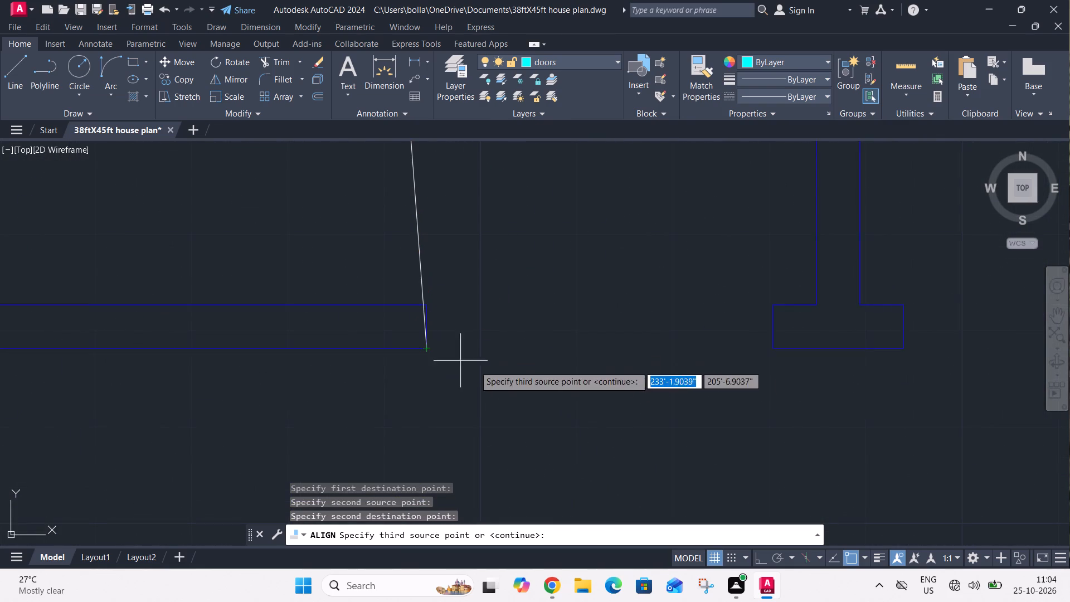
key("space")
left_click_drag(515, 410, 491, 376)
scroll(495, 370, "down", 2)
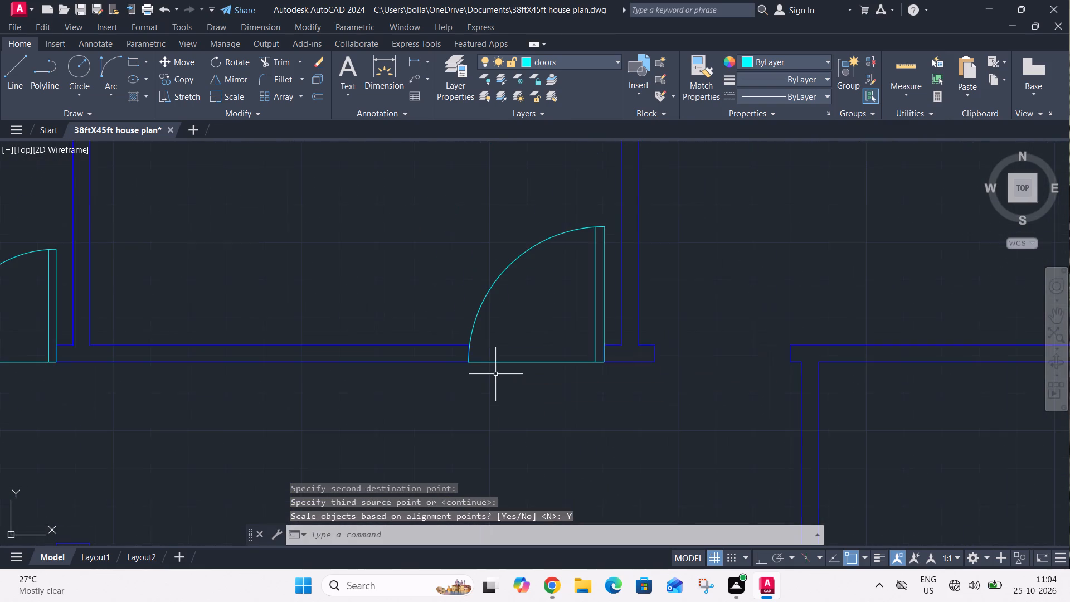
With Ortho on, mirror the north-middle room's door about a vertical line at the north-east opening's west jamb, keeping the source.
left_click(611, 243)
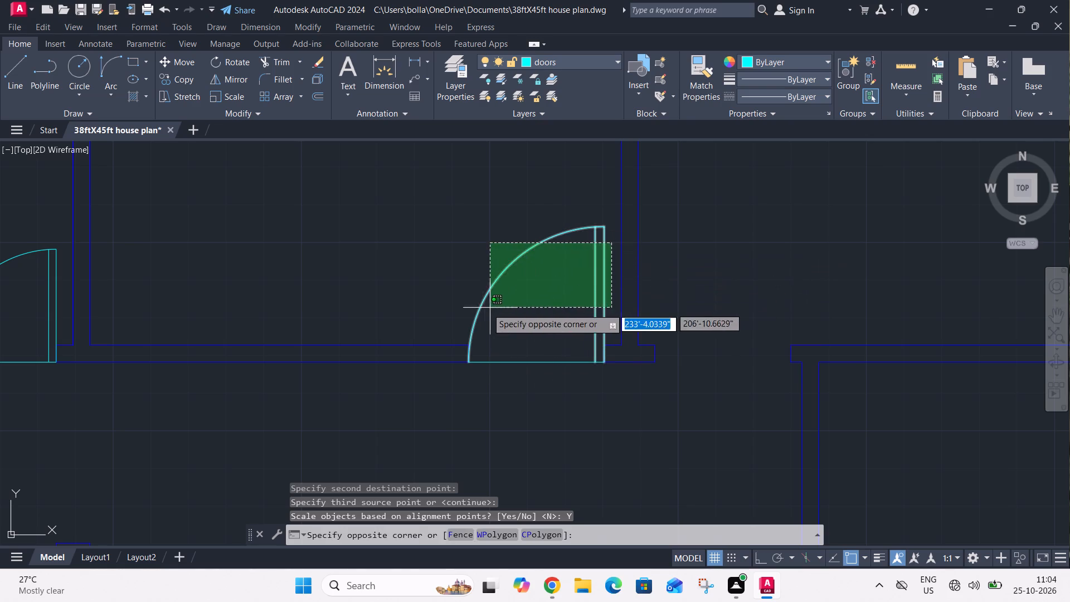
left_click(486, 308)
left_click_drag(541, 332, 541, 341)
left_click(476, 394)
key("m")
key("i")
key("space")
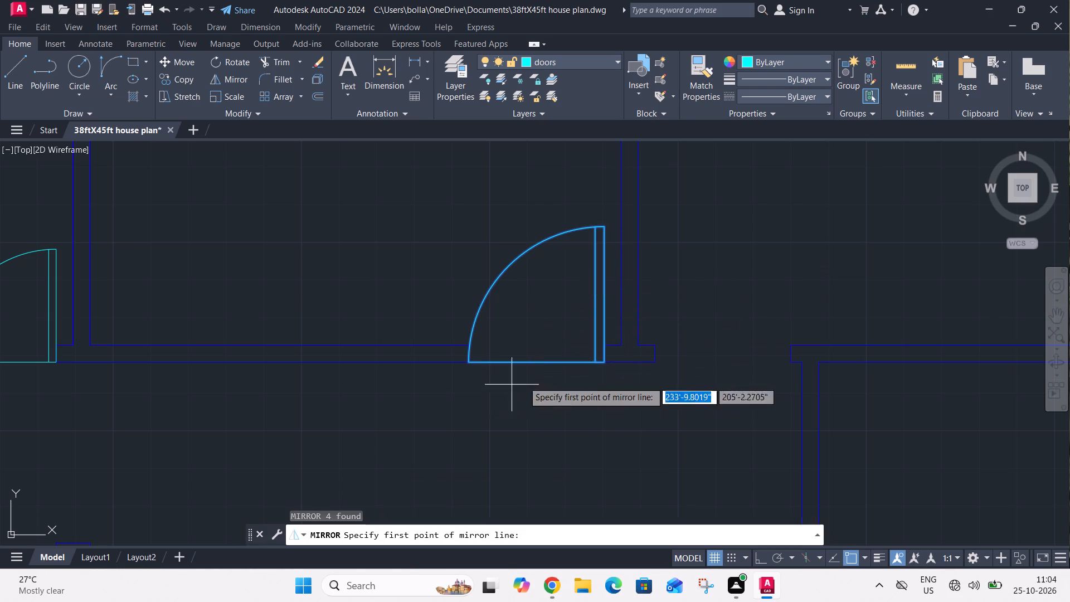
left_click(655, 366)
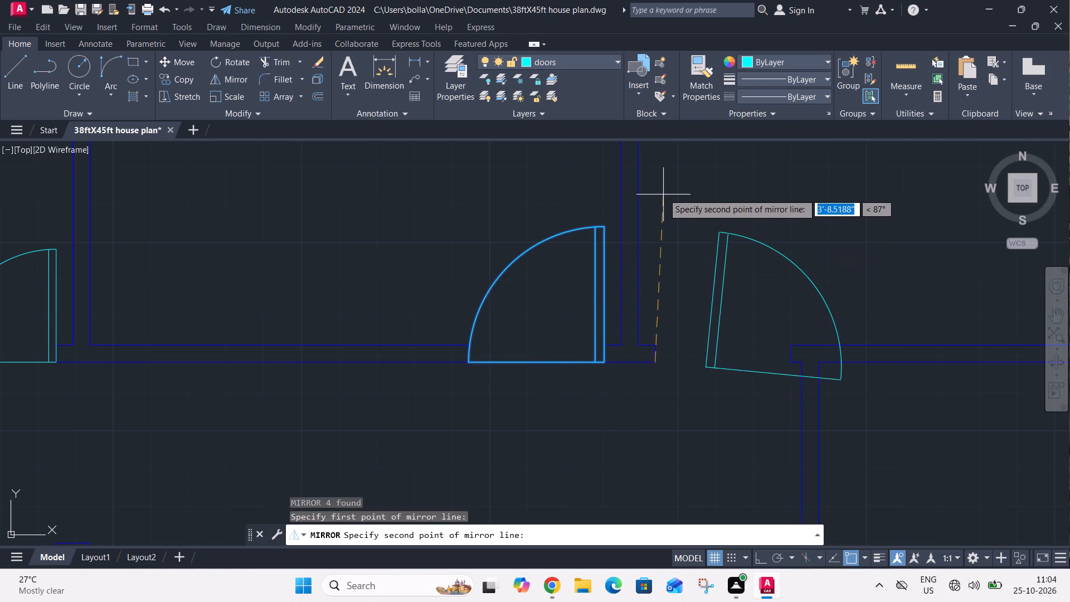
key("F8")
left_click(658, 173)
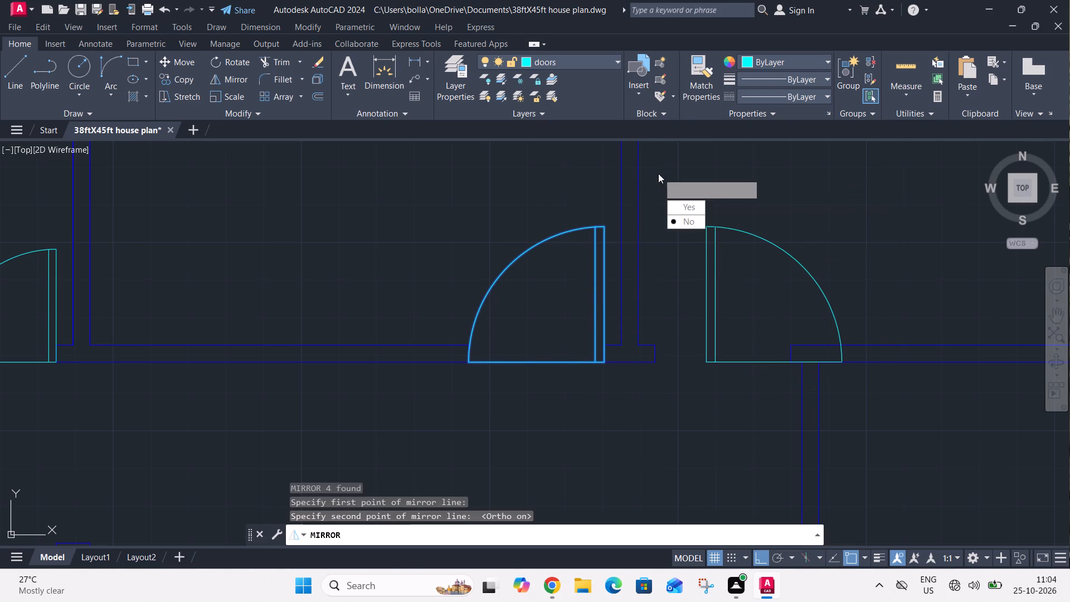
left_click_drag(680, 215, 658, 173)
Move the mirrored door by its hinge corner to the west jamb of the north-east room's opening.
left_click(668, 181)
left_click(762, 269)
left_click_drag(830, 222, 825, 232)
left_click(699, 288)
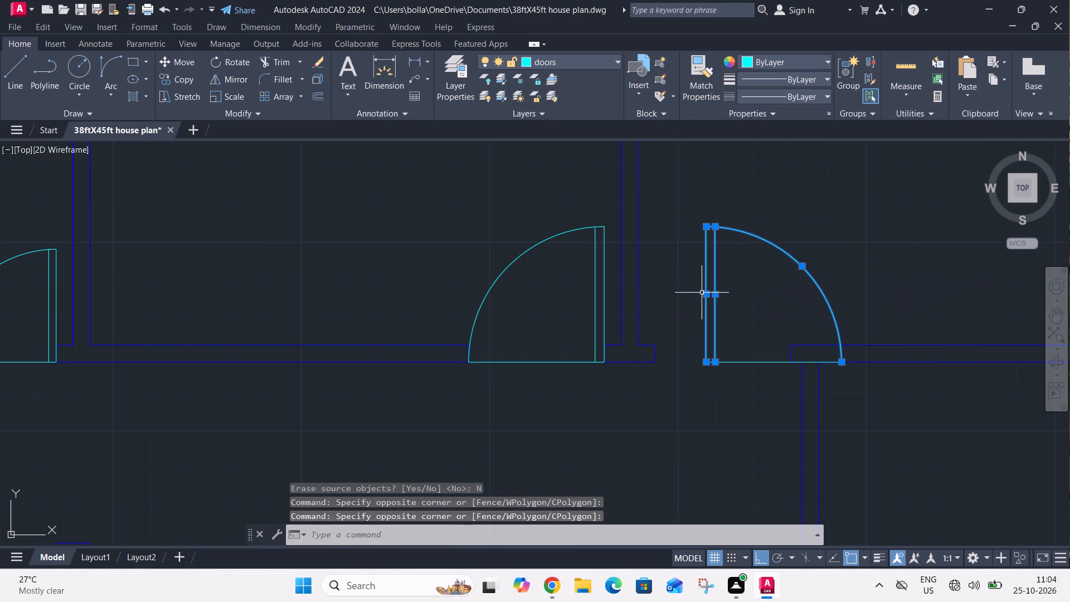
left_click_drag(743, 321, 740, 329)
left_click(704, 385)
key("m")
key("space")
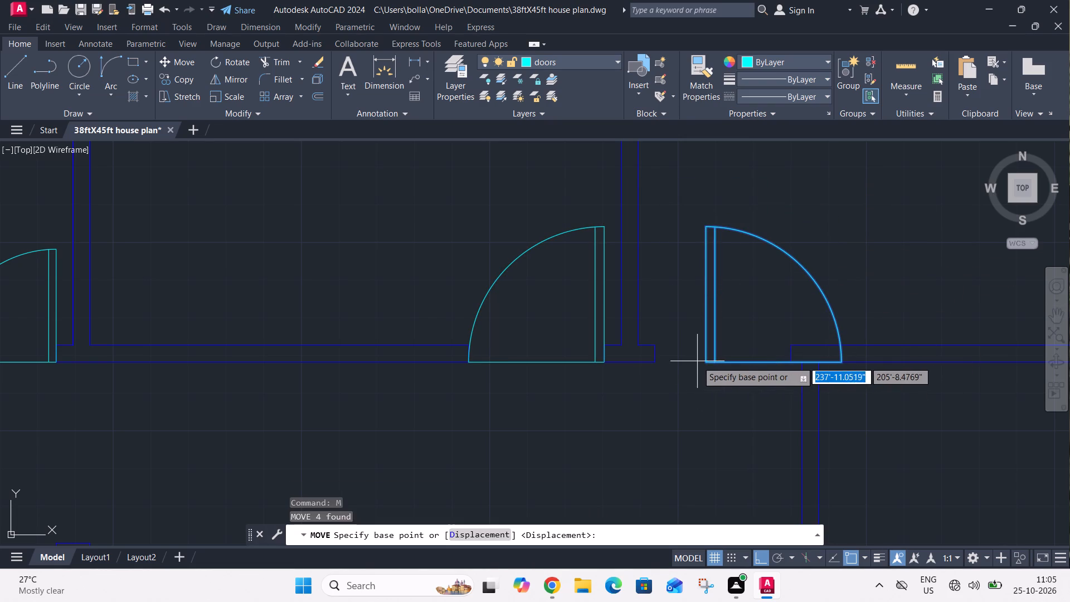
left_click(705, 362)
left_click(656, 365)
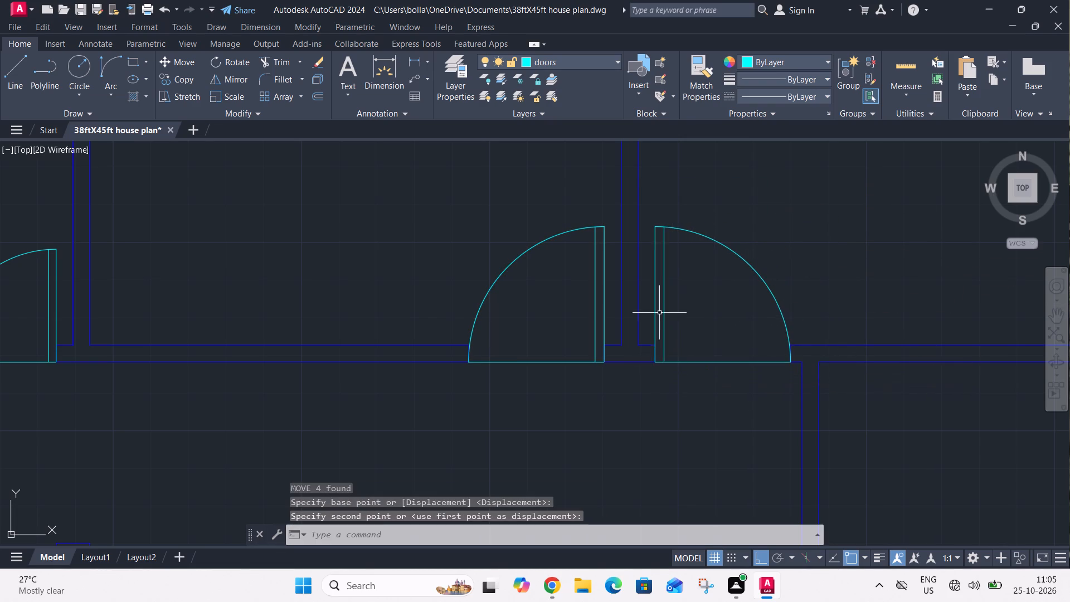
With Ortho off, copy the north-east room's door into the east room directly south of it.
scroll(664, 298, "down", 5)
middle_click_drag(718, 315, 641, 337)
scroll(600, 294, "up", 3)
left_click(620, 276)
left_click(572, 313)
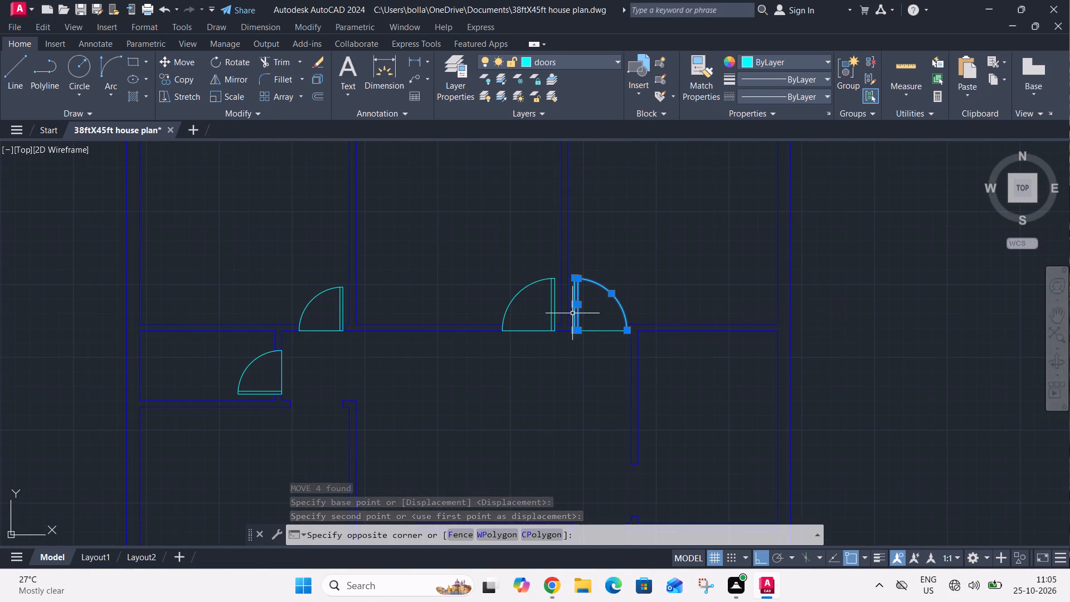
left_click(611, 325)
left_click(591, 358)
type("co")
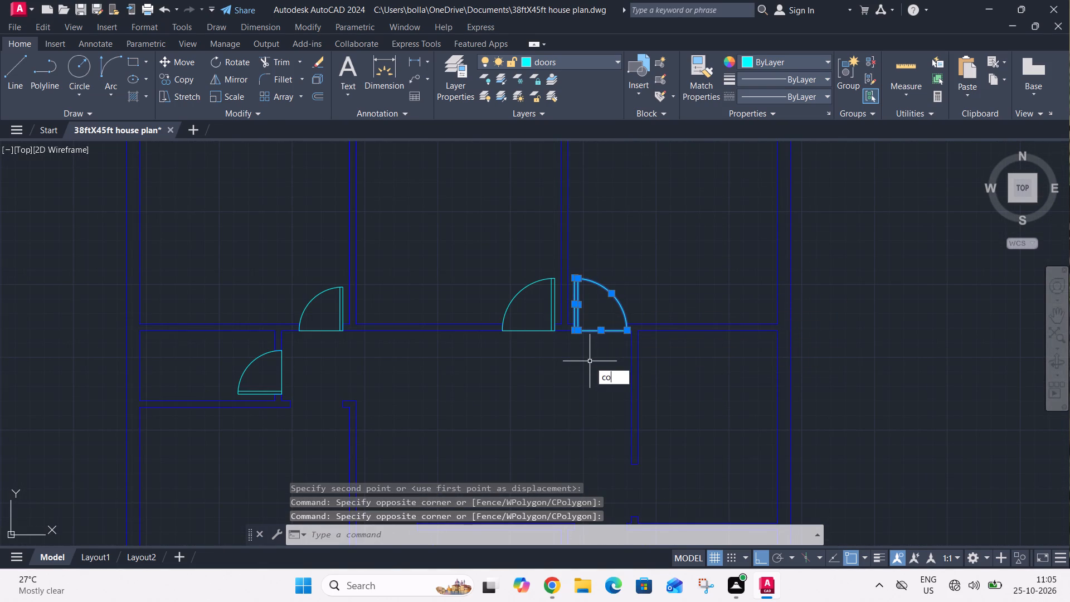
key("space")
left_click(597, 329)
scroll(657, 351, "down", 2)
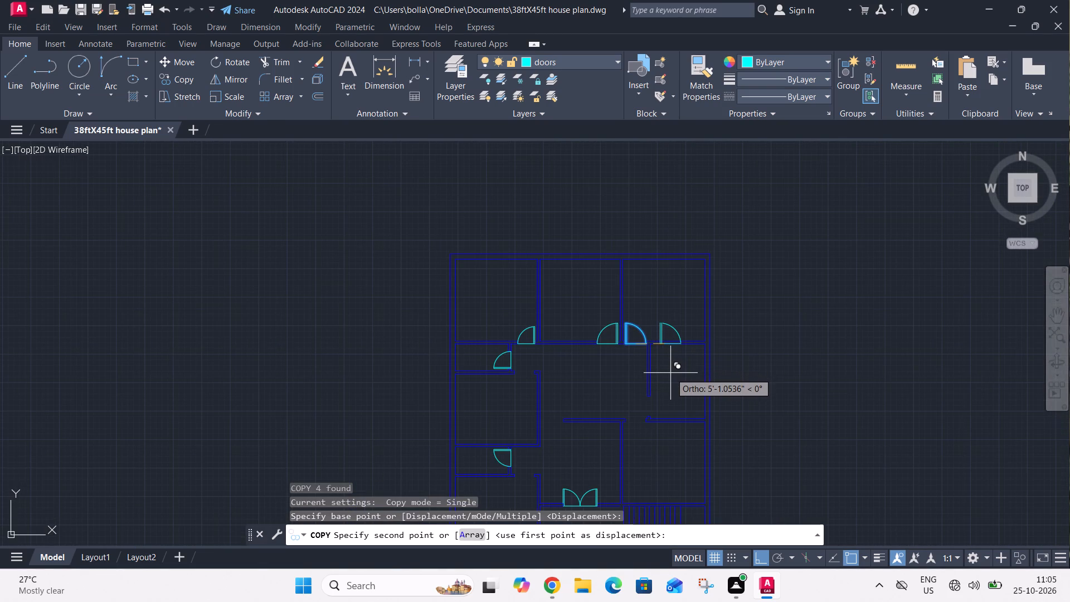
key("F8")
scroll(677, 394, "up", 3)
left_click(676, 391)
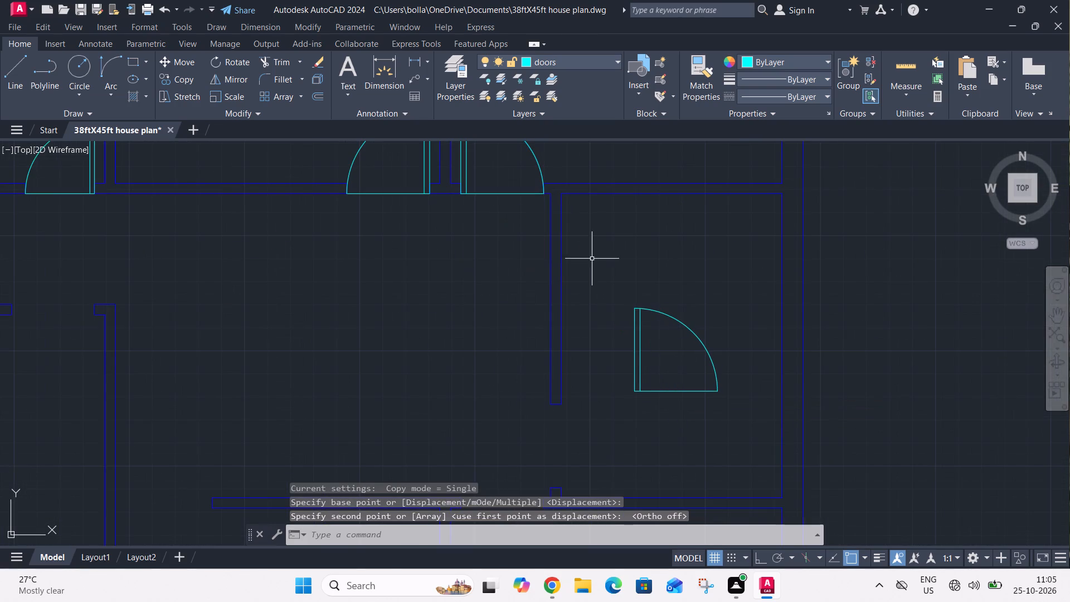
Align the copied door's hinge corner to the south jamb and its swing end to the north jamb of the east room's west-wall opening, scaling it to fit.
left_click_drag(591, 254, 605, 275)
left_click(740, 433)
key("a")
key("l")
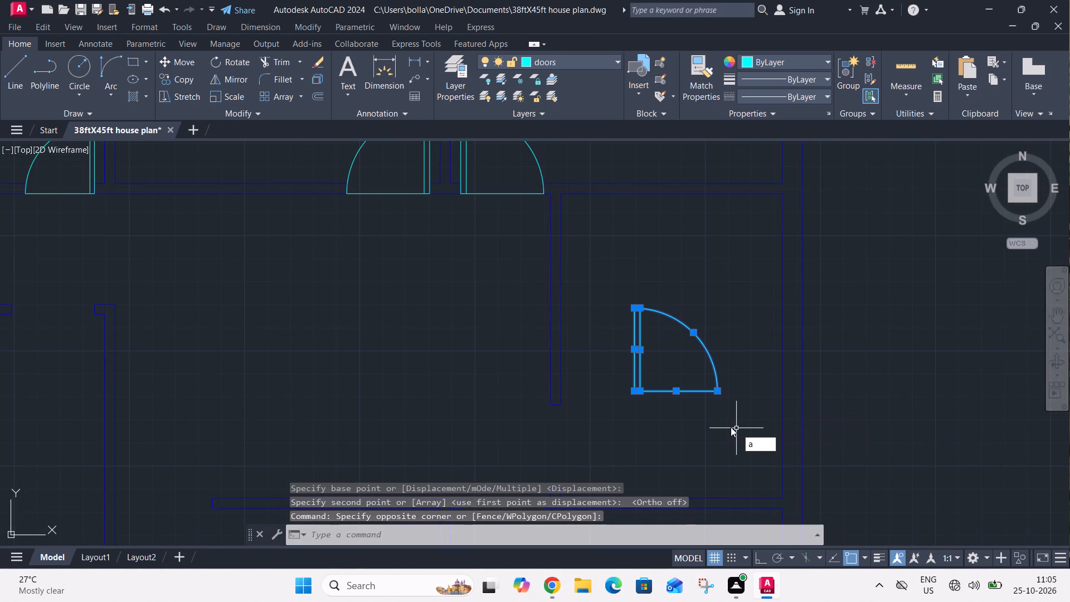
key("space")
left_click(636, 395)
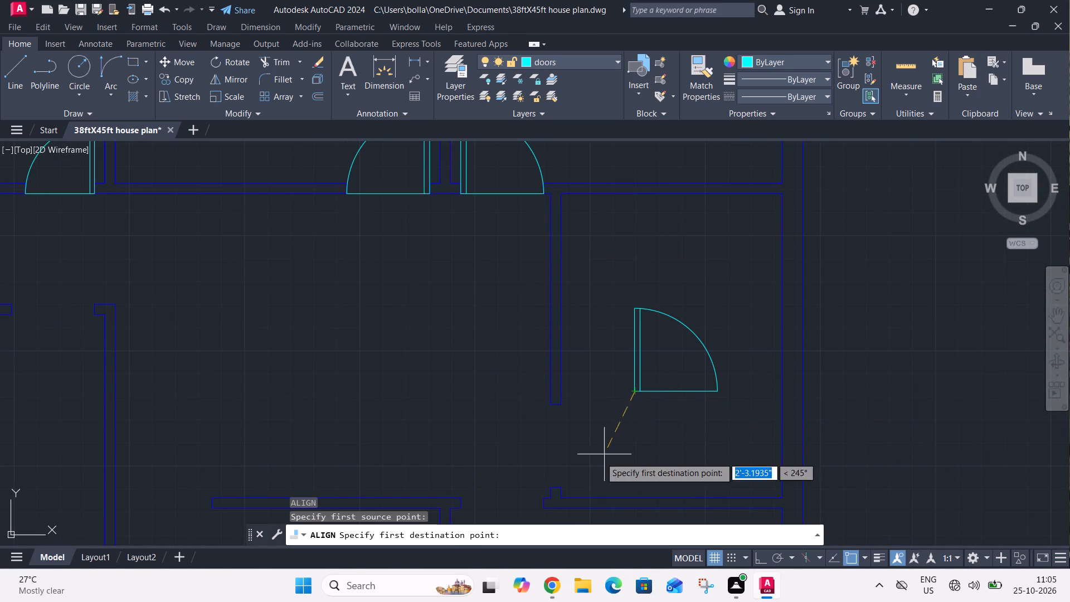
left_click(553, 486)
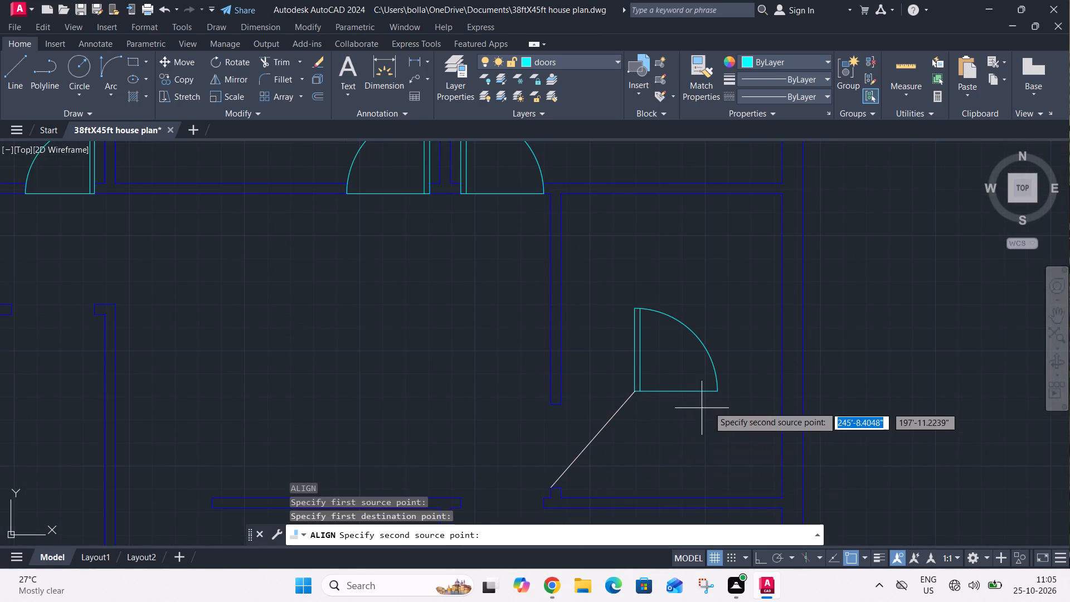
left_click(717, 391)
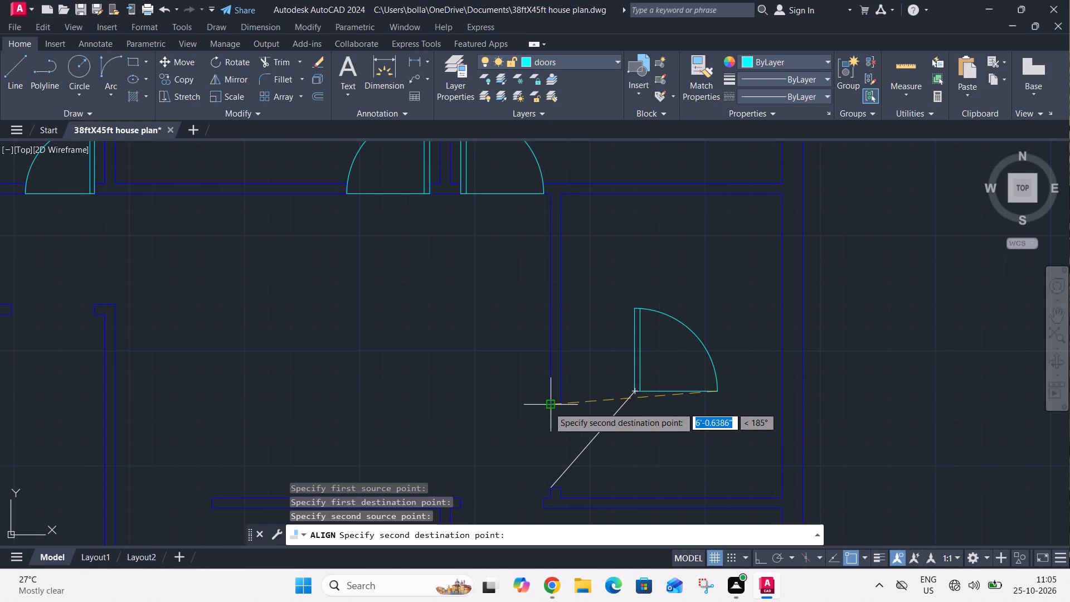
left_click(548, 407)
key("space")
left_click_drag(658, 468, 626, 433)
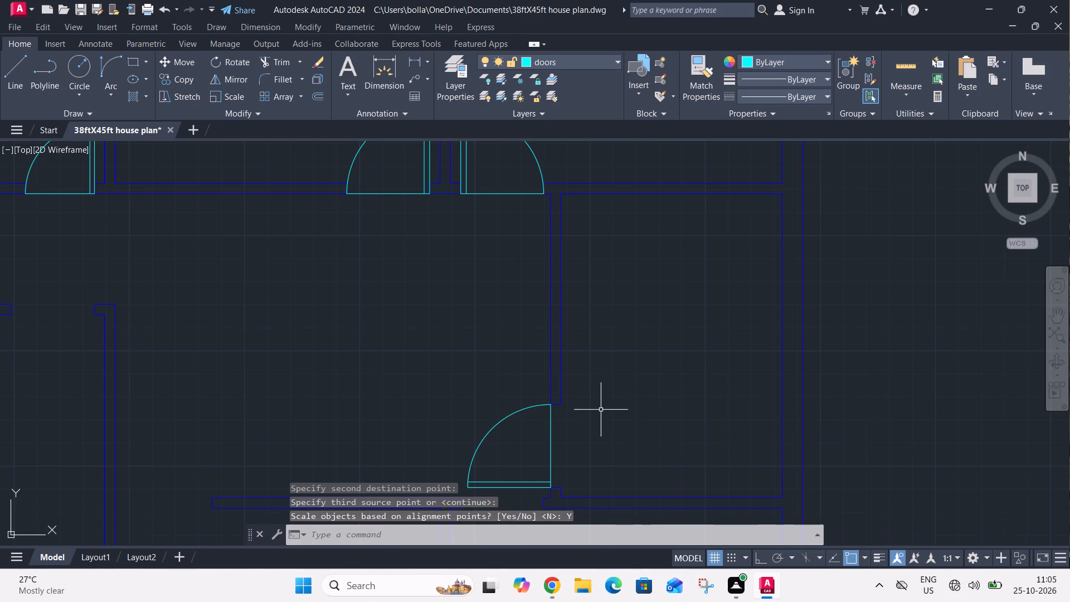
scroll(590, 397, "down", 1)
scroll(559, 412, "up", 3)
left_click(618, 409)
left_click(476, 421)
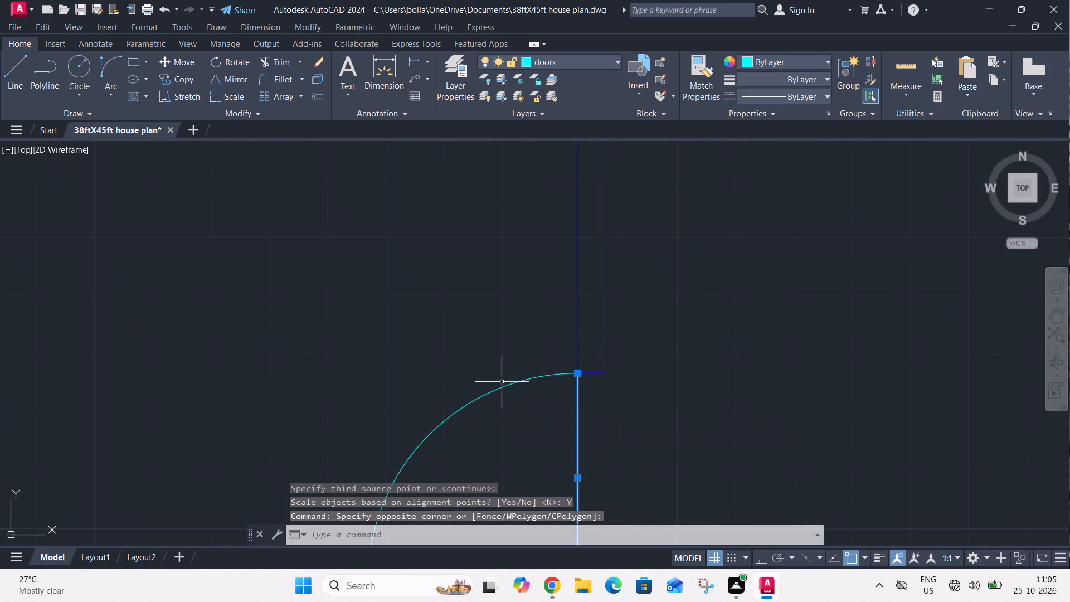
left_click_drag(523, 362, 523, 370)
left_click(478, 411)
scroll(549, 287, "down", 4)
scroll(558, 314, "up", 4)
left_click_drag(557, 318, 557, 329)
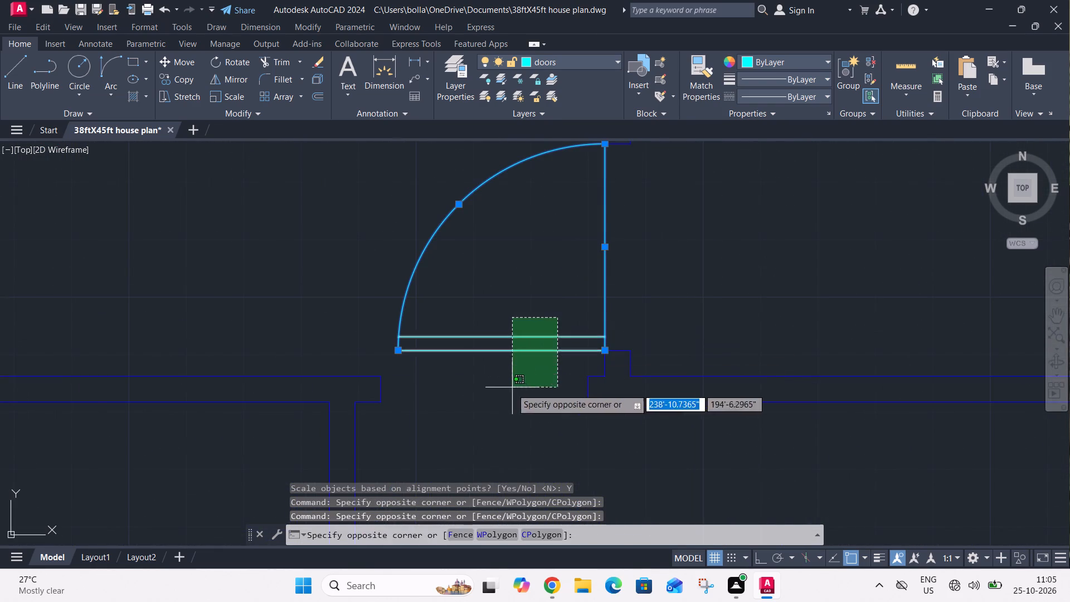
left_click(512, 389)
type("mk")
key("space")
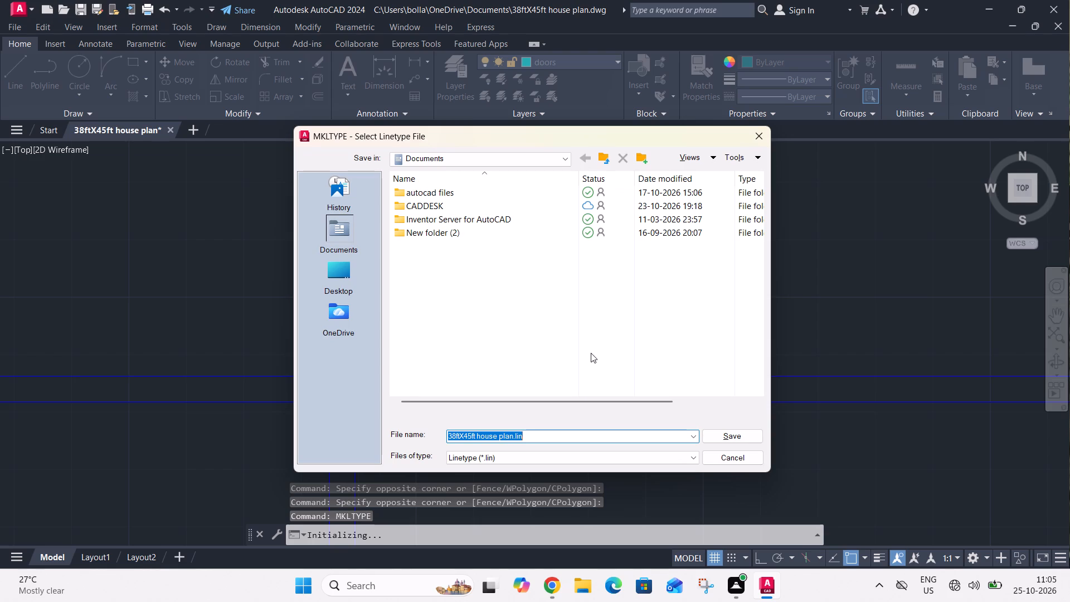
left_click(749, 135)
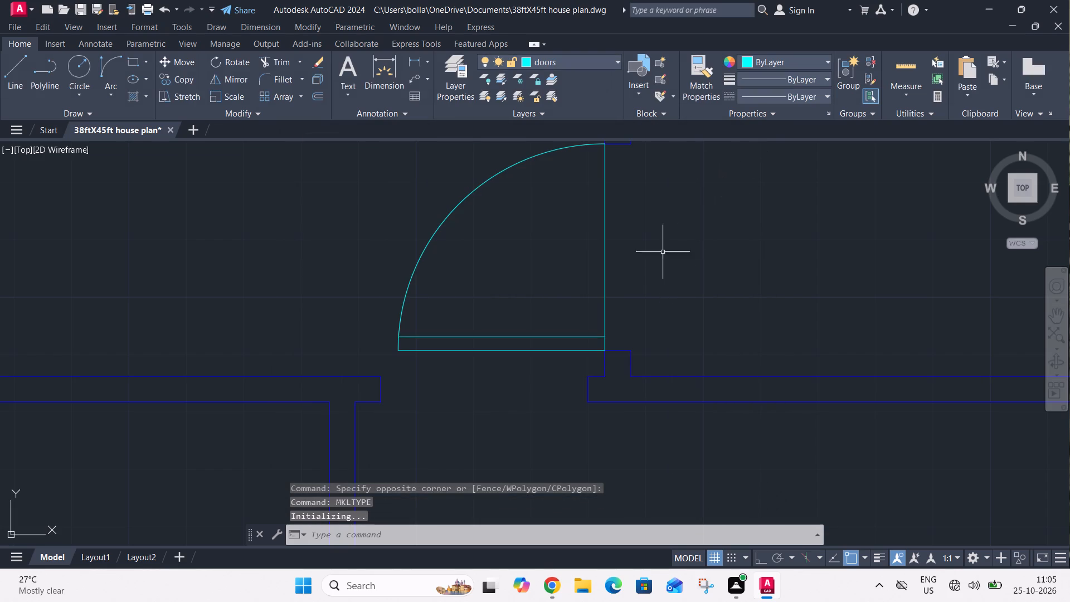
Mirror the east room's door about its vertical opening line so it swings into the room, erasing the source.
left_click(665, 219)
left_click(379, 288)
left_click_drag(503, 315, 506, 324)
left_click(427, 389)
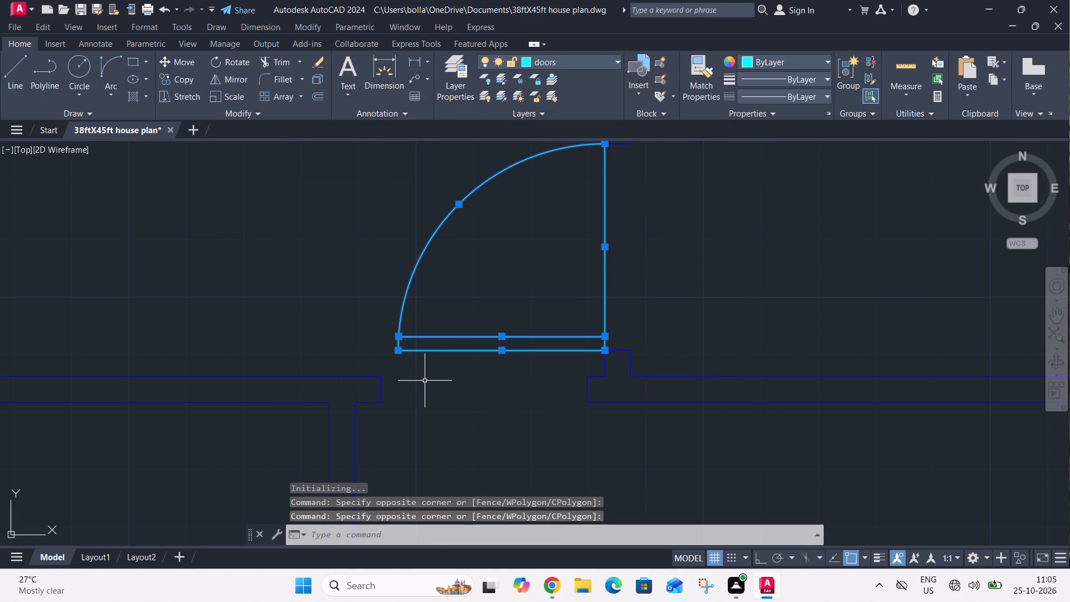
key("m")
type("i")
key("space")
left_click(605, 352)
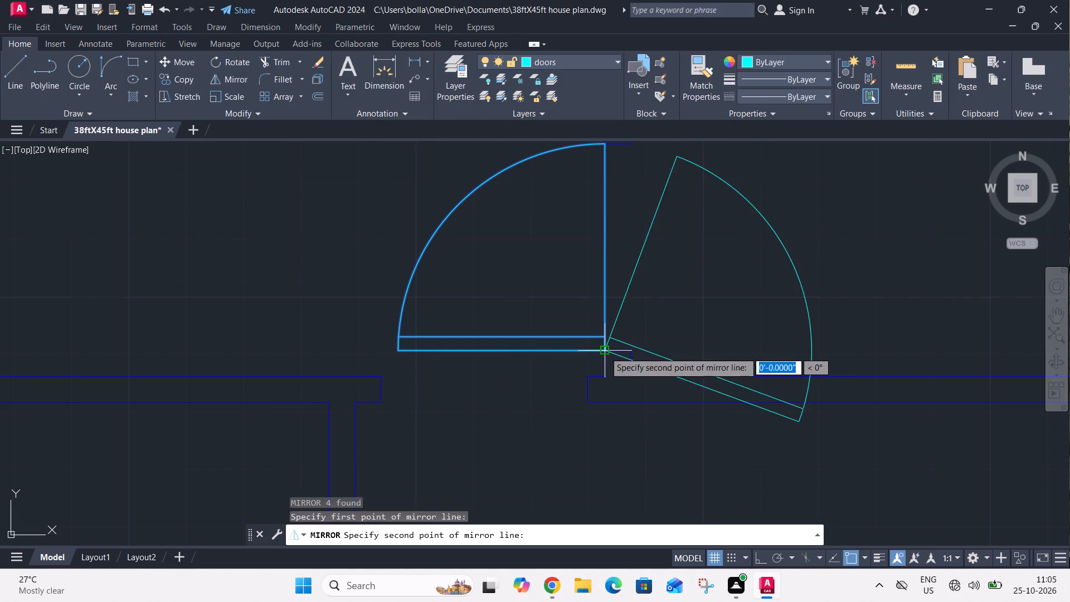
scroll(605, 351, "down", 3)
left_click(609, 307)
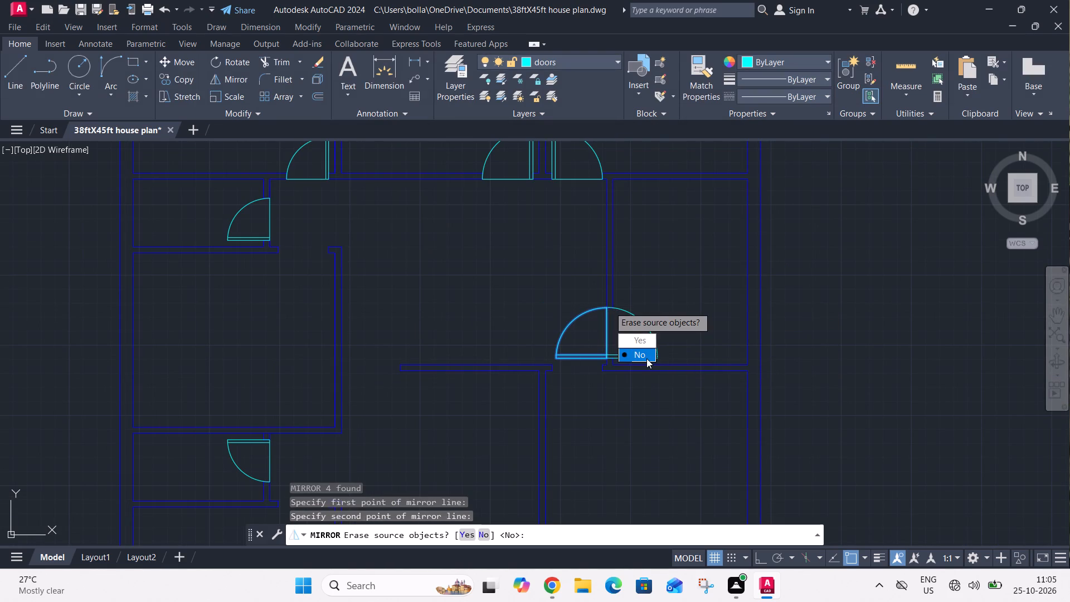
left_click_drag(643, 347, 609, 307)
Copy the east room's mirrored door into the room directly south of it, above the staircase.
scroll(609, 307, "down", 1)
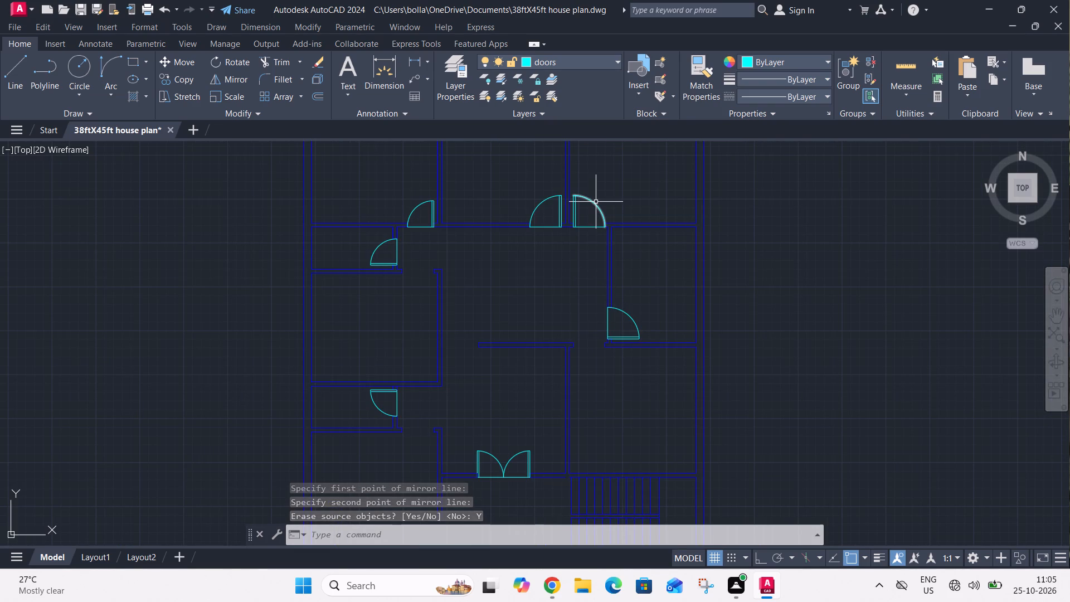
left_click(636, 309)
left_click(593, 324)
scroll(614, 336, "up", 3)
left_click(660, 327)
left_click(645, 360)
type("co")
key("space")
left_click(624, 349)
scroll(635, 292, "down", 4)
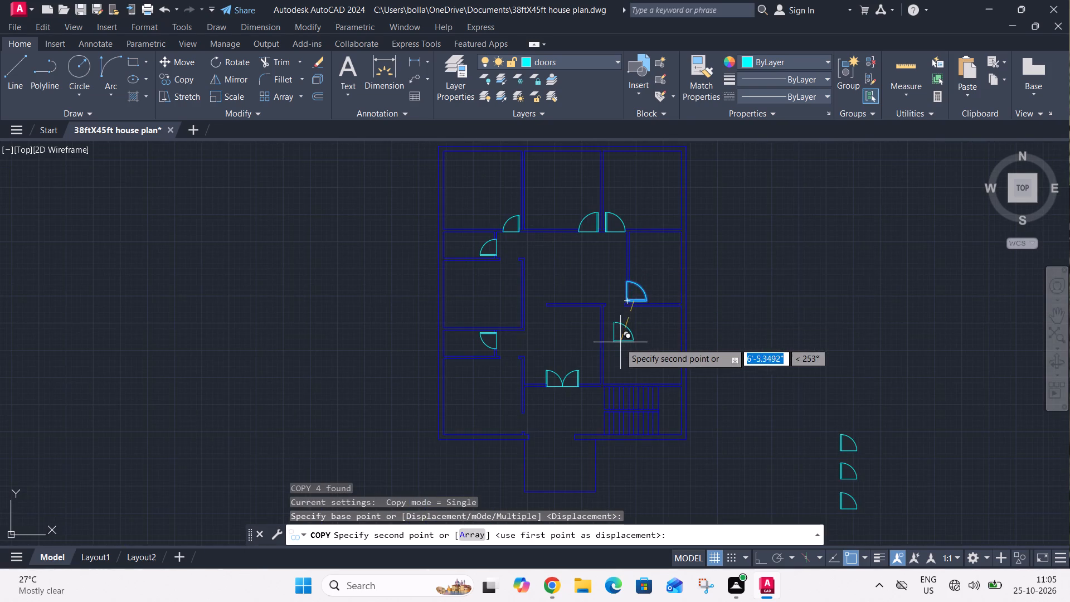
scroll(626, 348, "up", 3)
left_click(626, 347)
Align the copied door's hinge corner to the west jamb and its swing end to the east jamb of that room's north-wall opening, scaling it to fit.
left_click(591, 261)
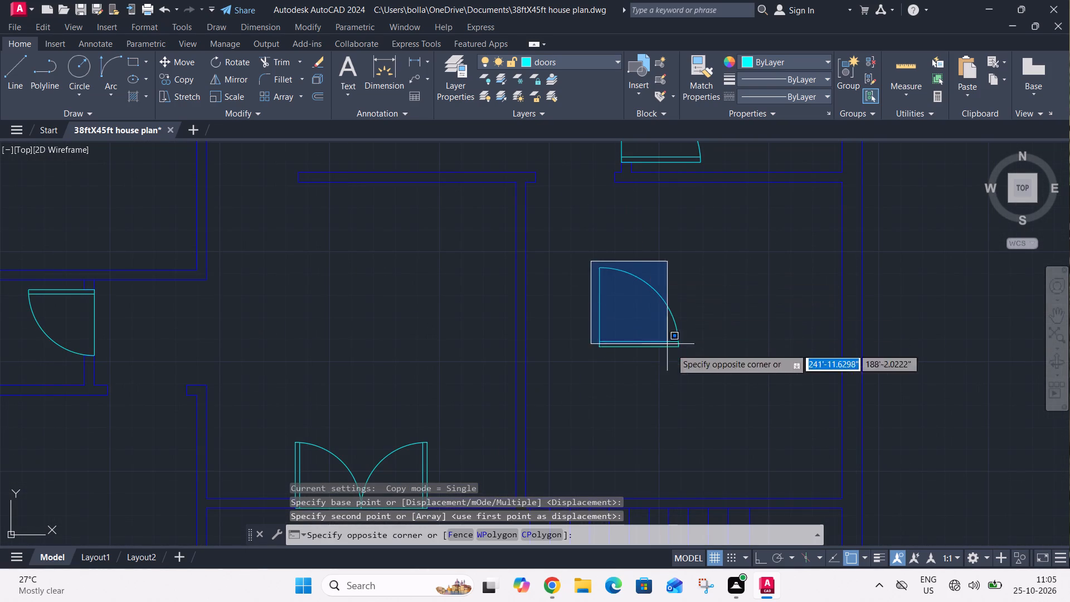
left_click(686, 372)
type("al")
key("space")
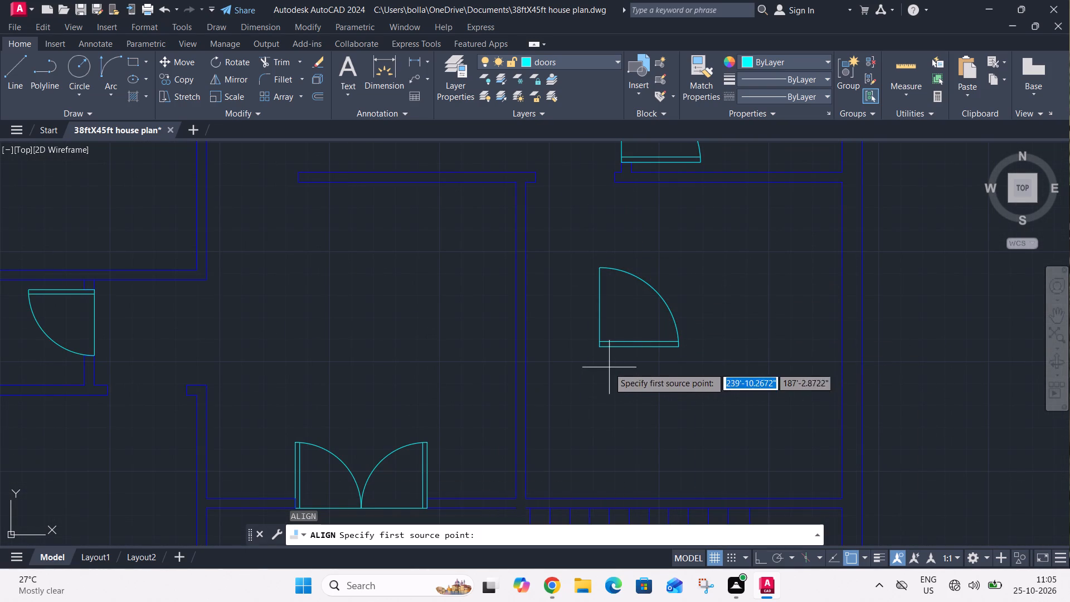
left_click(602, 347)
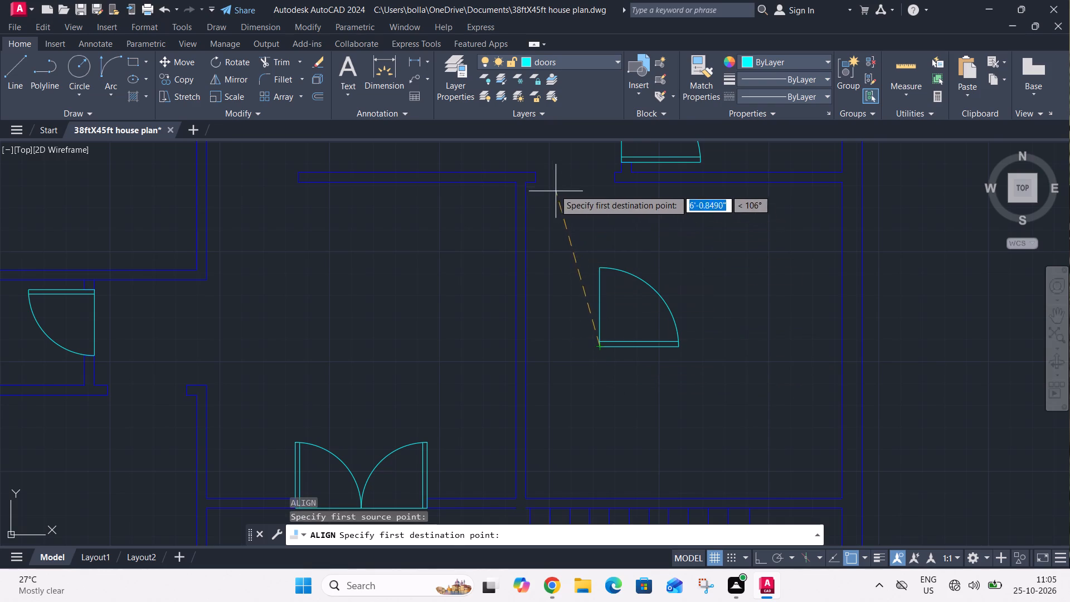
left_click(533, 174)
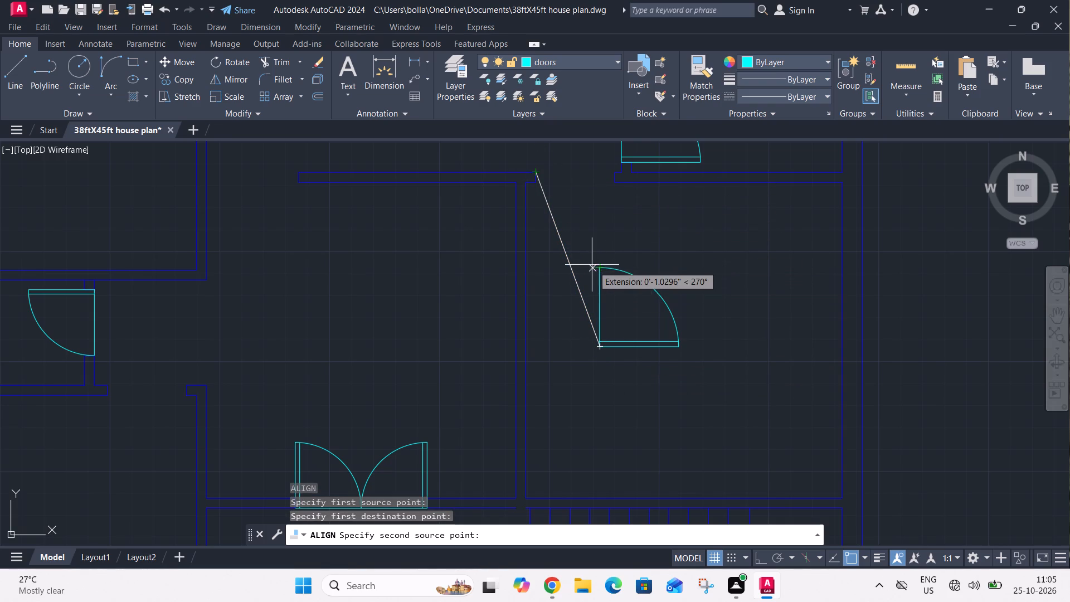
left_click(599, 270)
scroll(613, 169, "up", 1)
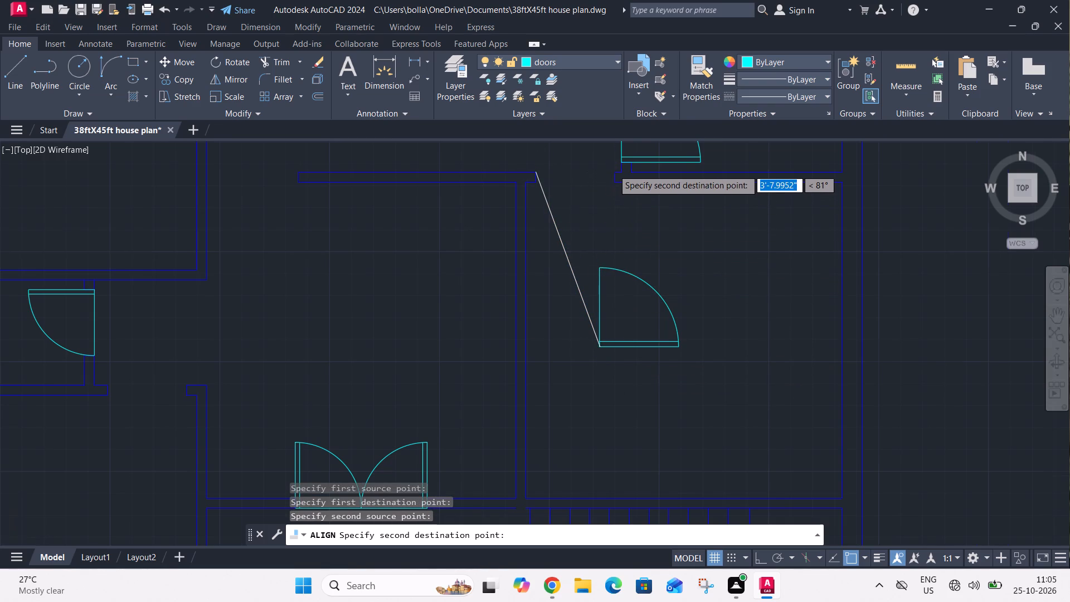
scroll(613, 169, "up", 2)
left_click(616, 186)
key("space")
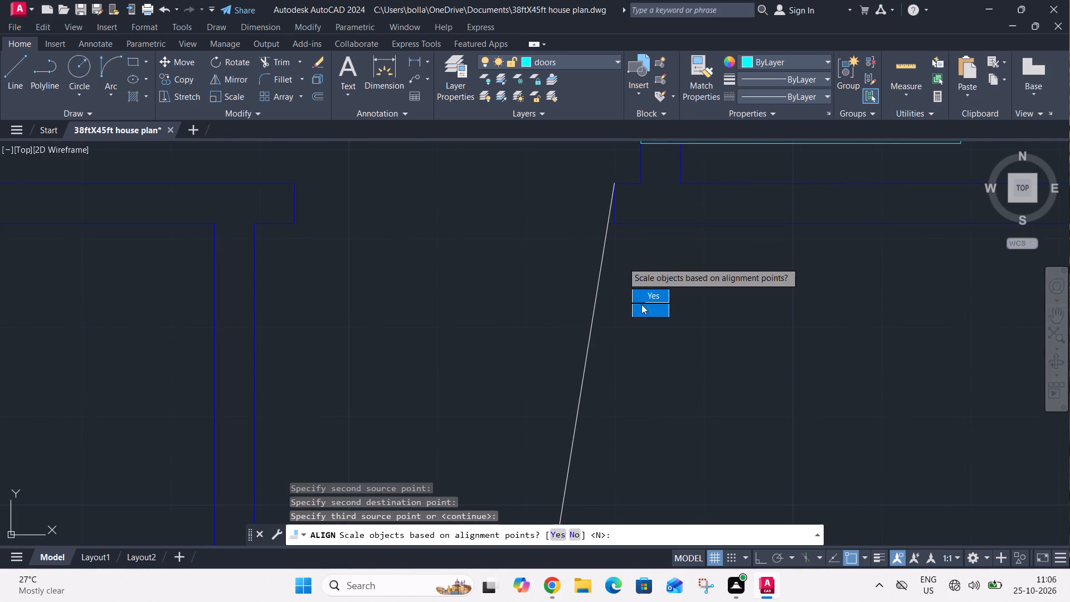
left_click(651, 287)
left_click_drag(654, 294, 622, 262)
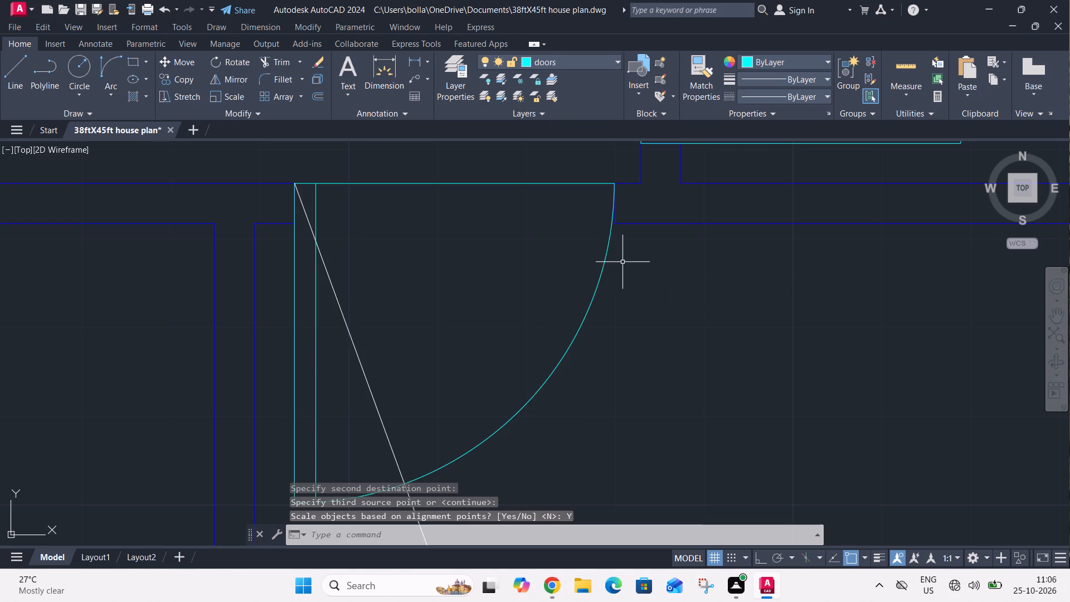
Copy the door above the staircase room into the south-west room.
scroll(622, 262, "down", 3)
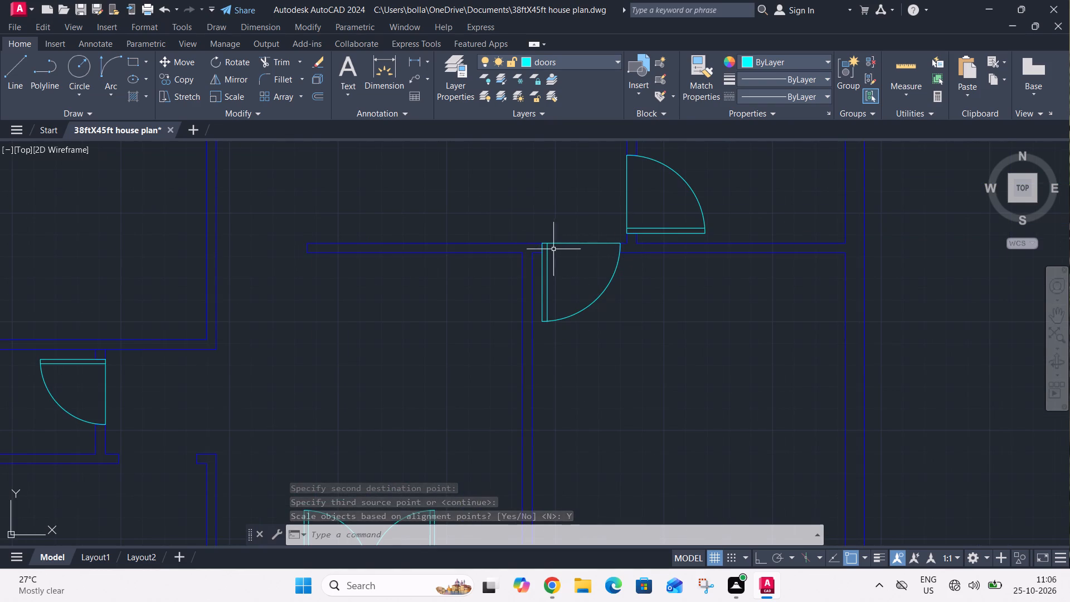
scroll(538, 257, "down", 2)
middle_click_drag(548, 226, 560, 288)
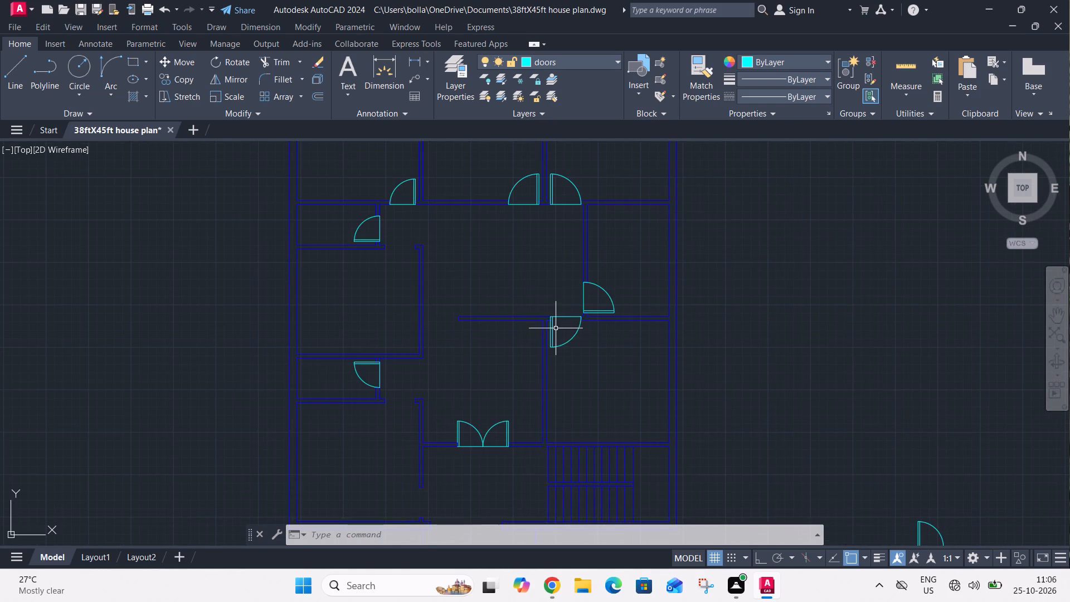
middle_click_drag(511, 362, 527, 312)
scroll(587, 263, "up", 3)
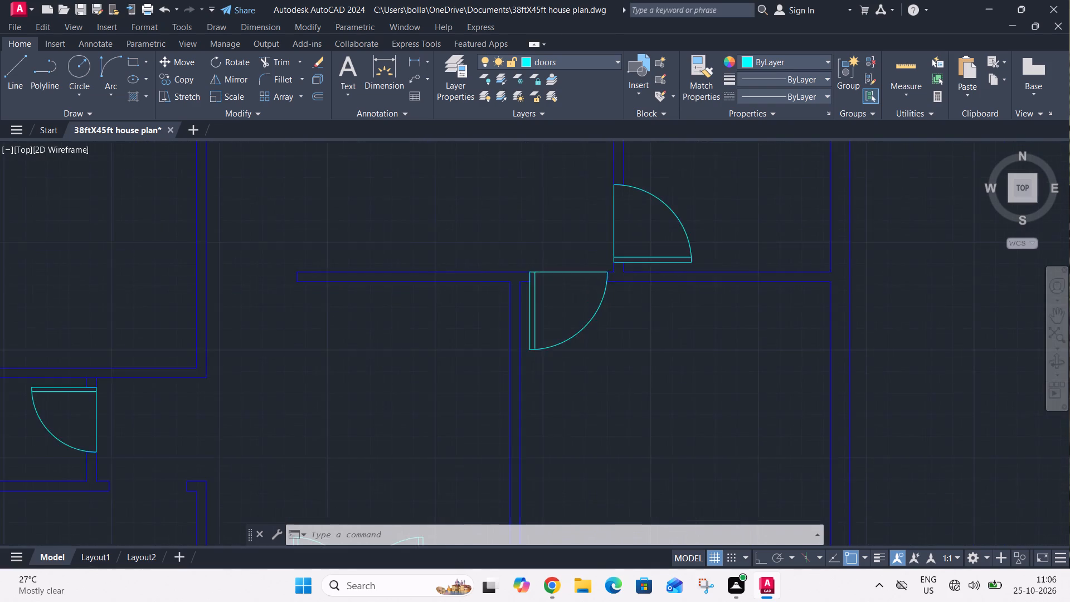
left_click(587, 258)
left_click(544, 308)
left_click(617, 345)
left_click_drag(552, 373, 534, 382)
left_click(542, 348)
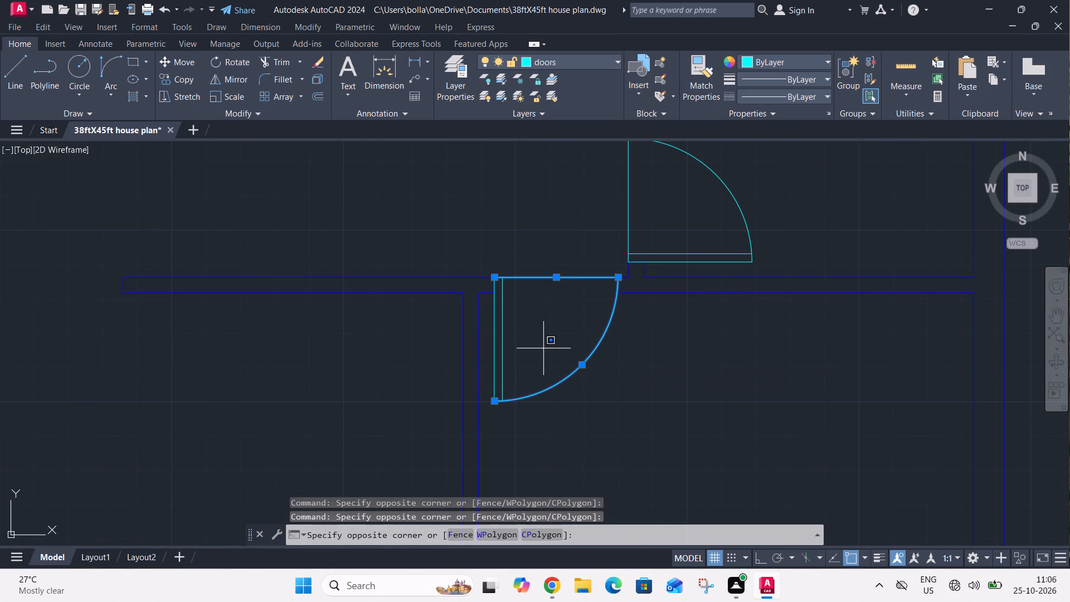
left_click(483, 361)
type("co")
key("space")
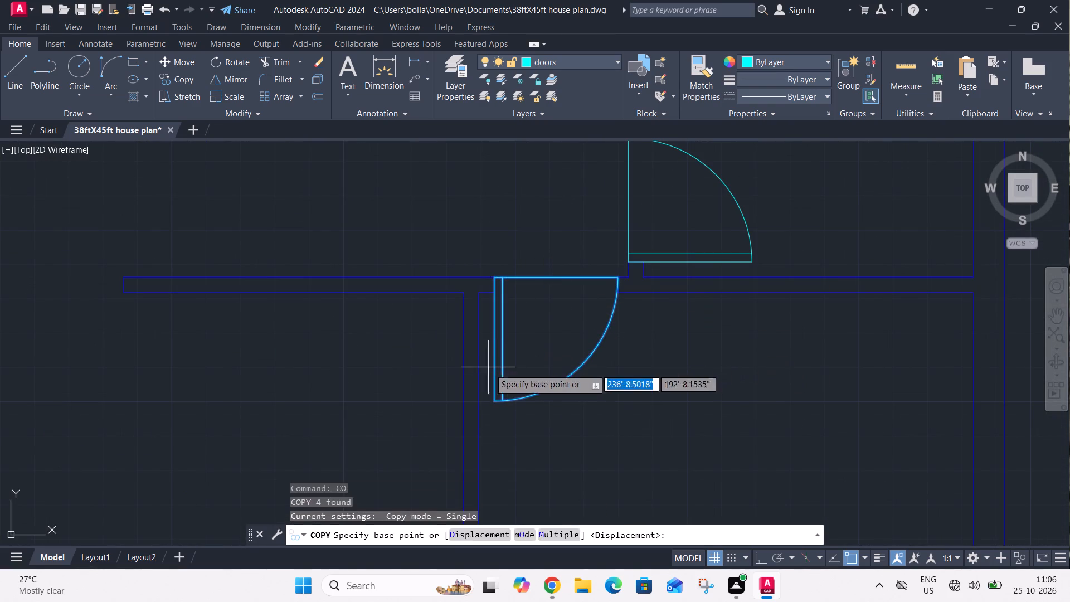
left_click_drag(498, 379, 501, 373)
scroll(567, 271, "down", 3)
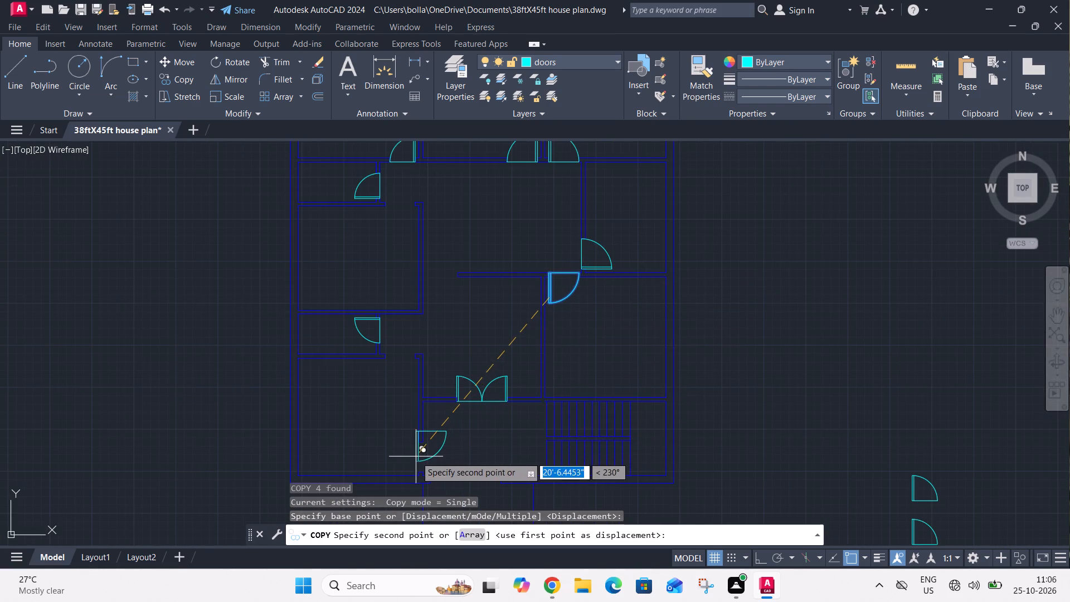
middle_click_drag(416, 457, 477, 417)
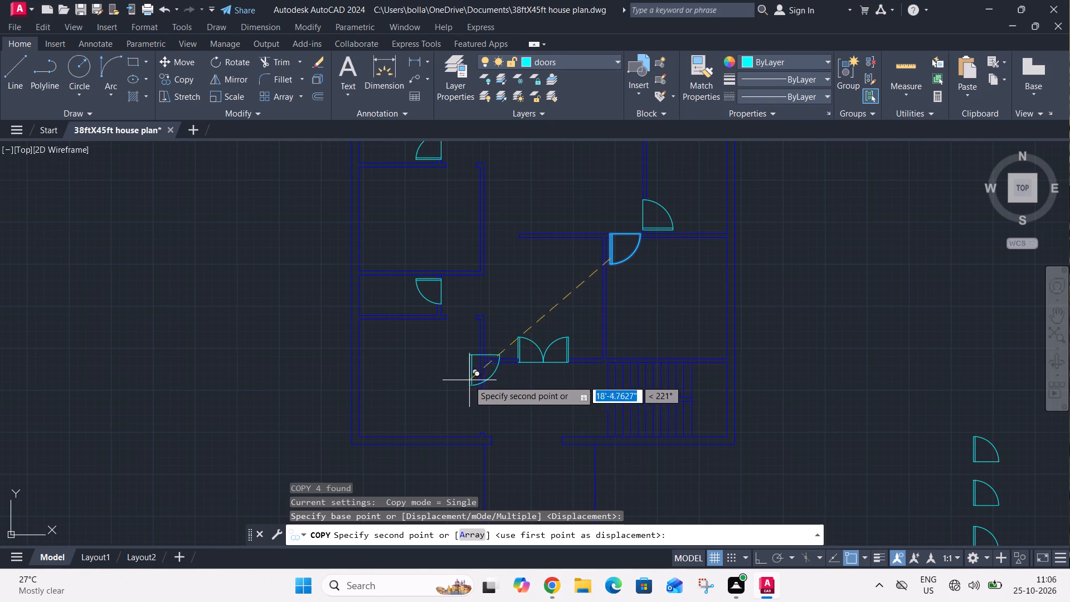
middle_click_drag(436, 374, 544, 378)
scroll(508, 371, "up", 2)
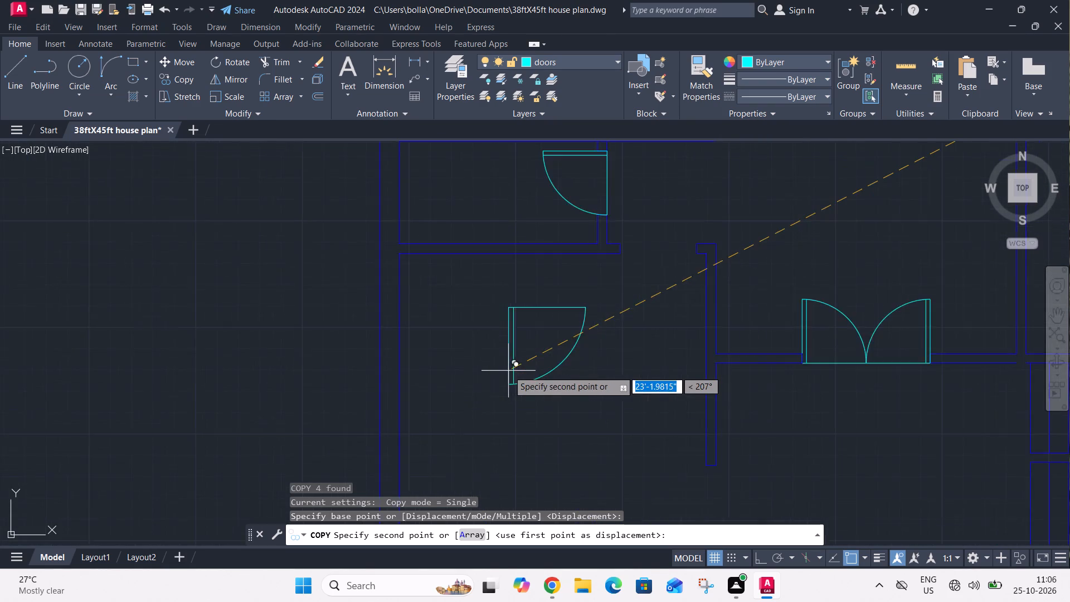
scroll(508, 371, "up", 1)
left_click(493, 377)
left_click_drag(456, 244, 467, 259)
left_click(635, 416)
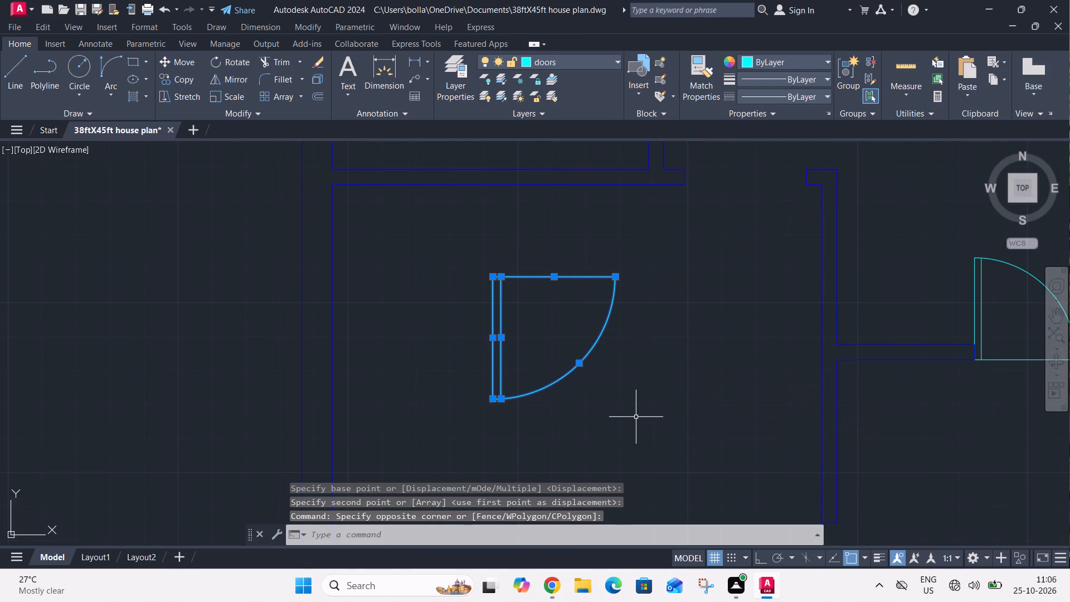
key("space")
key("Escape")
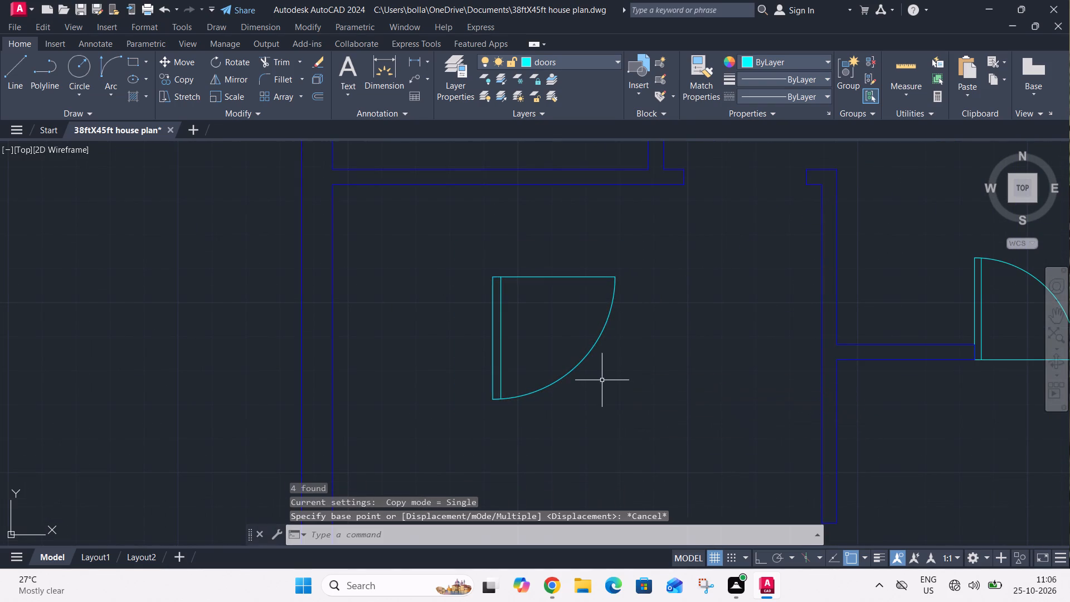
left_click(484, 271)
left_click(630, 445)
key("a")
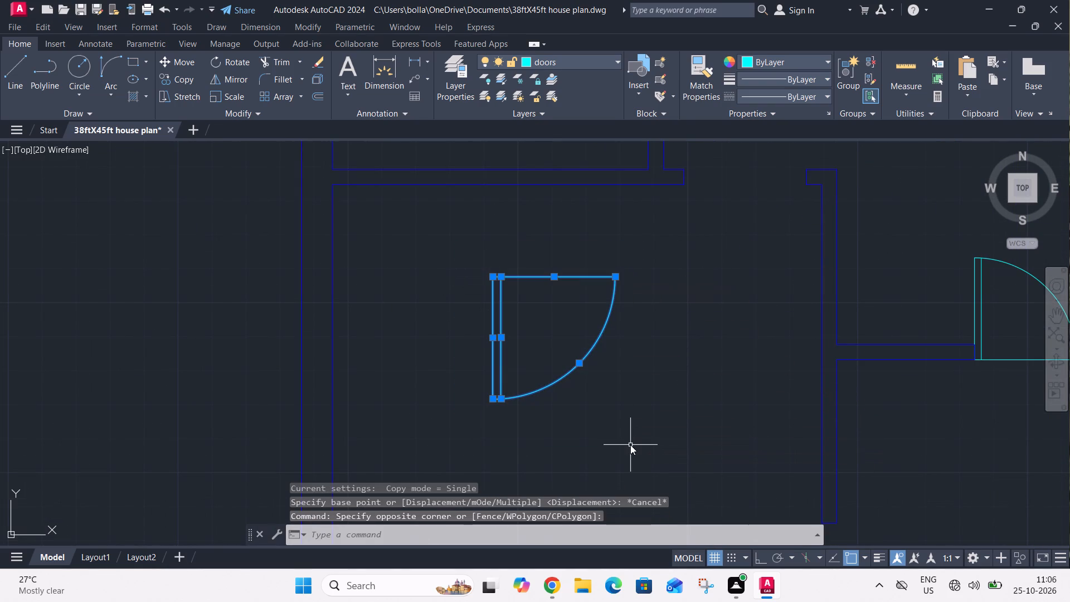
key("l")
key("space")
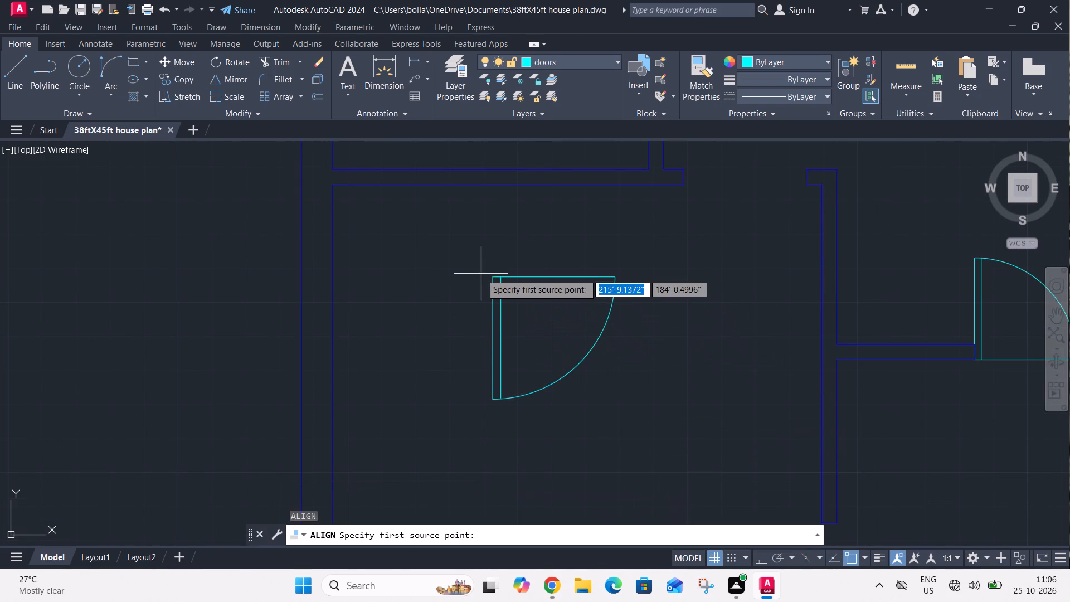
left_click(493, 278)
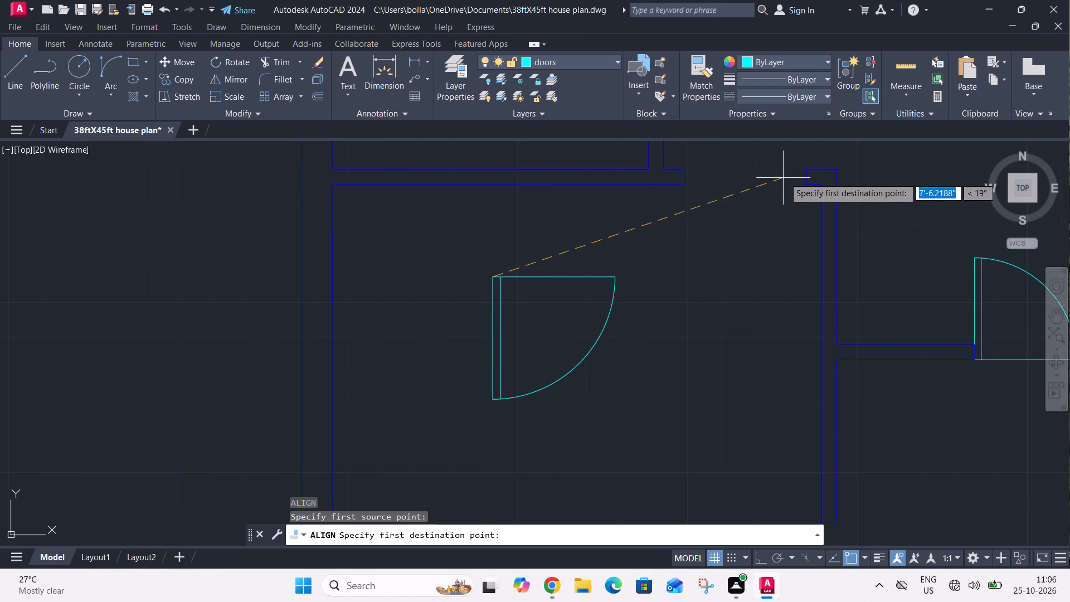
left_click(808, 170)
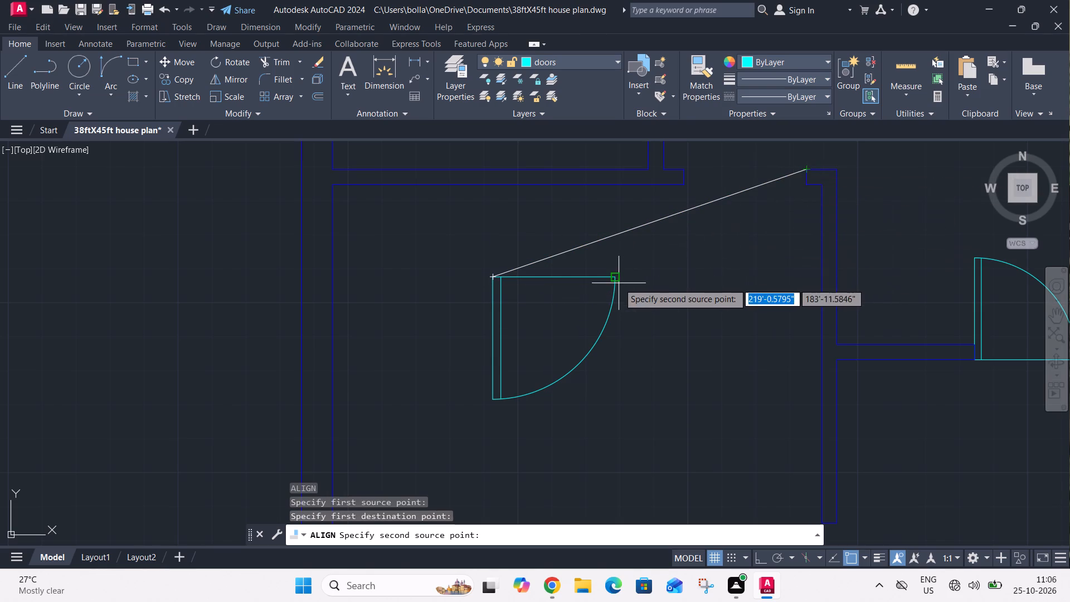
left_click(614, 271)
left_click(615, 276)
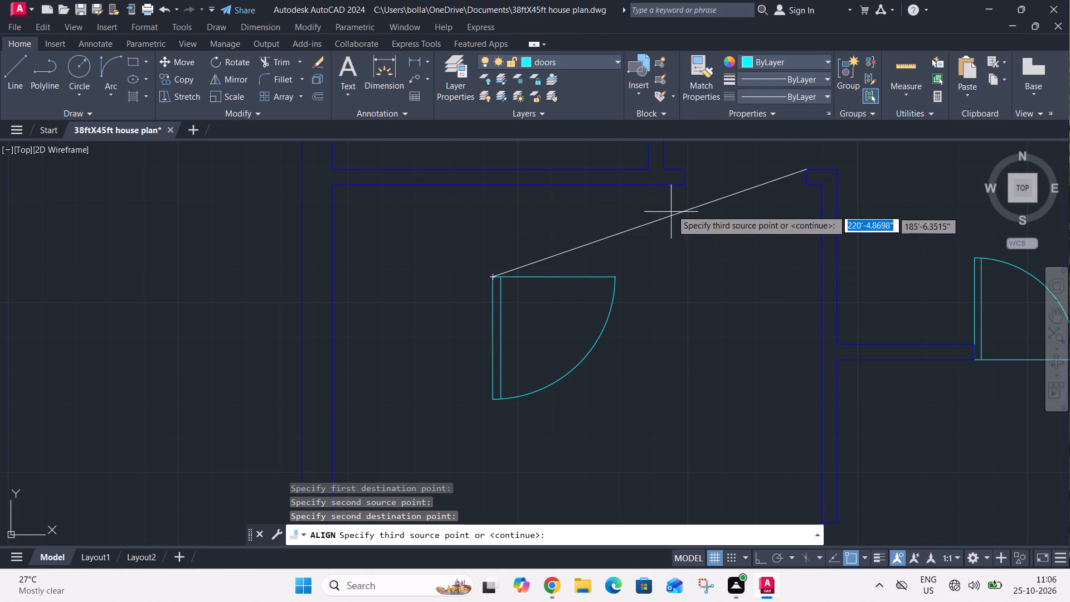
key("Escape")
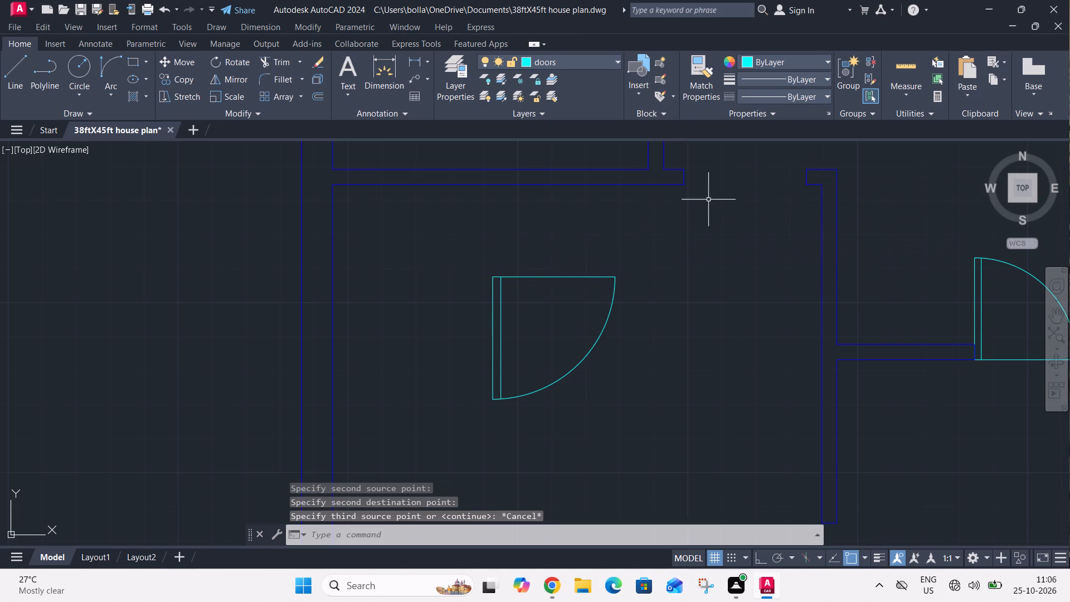
Align the south-west room's door copy to its north-wall opening, hinge corner to east jamb and swing end to west jamb, scaling it to fit.
left_click(460, 262)
left_click(685, 436)
key("a")
key("l")
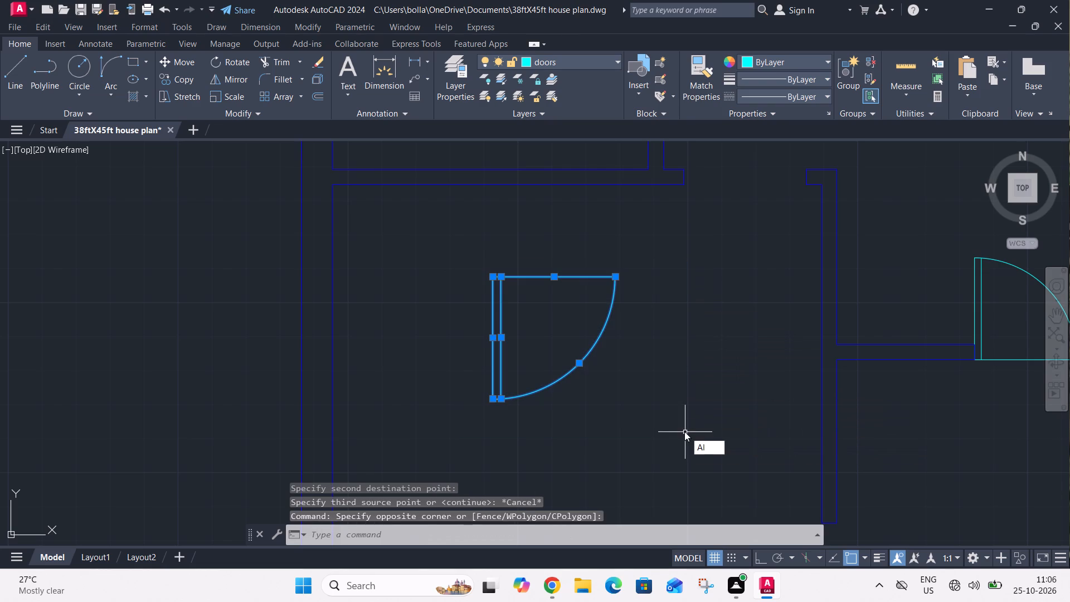
key("space")
left_click(494, 275)
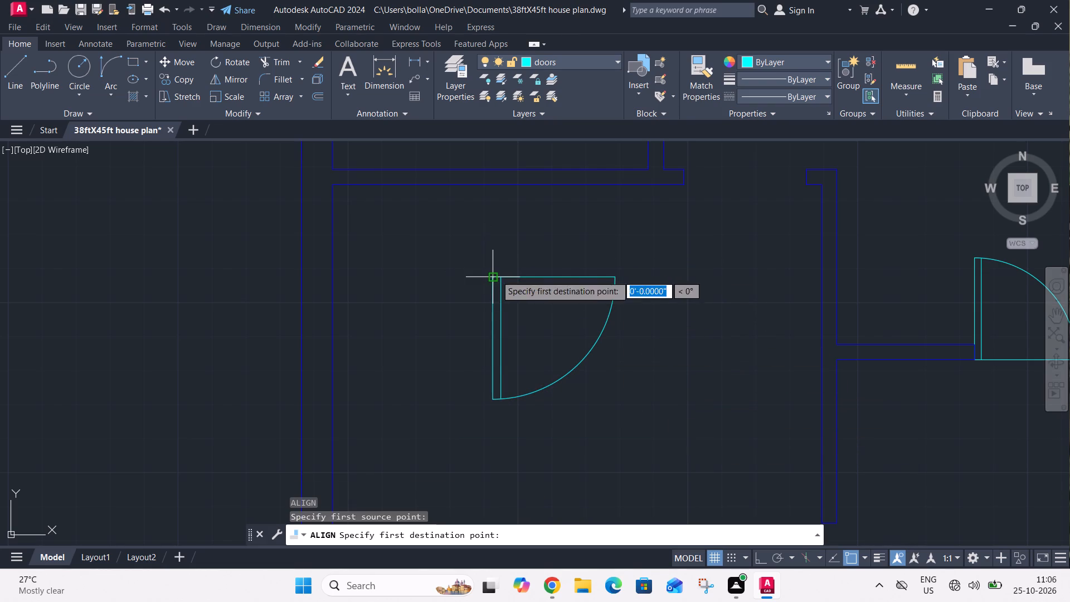
left_click(803, 168)
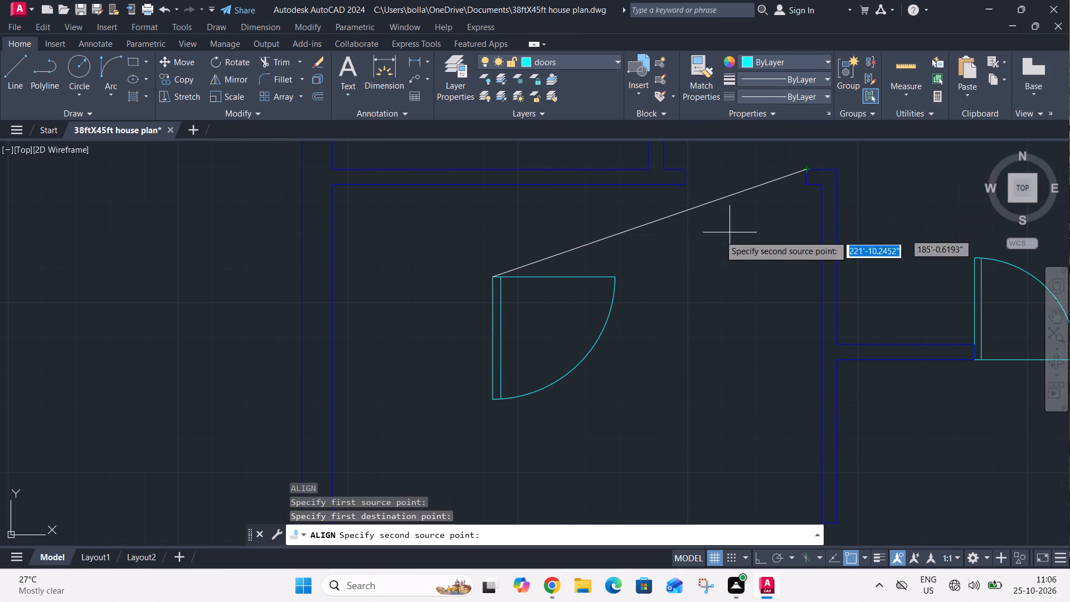
left_click(613, 279)
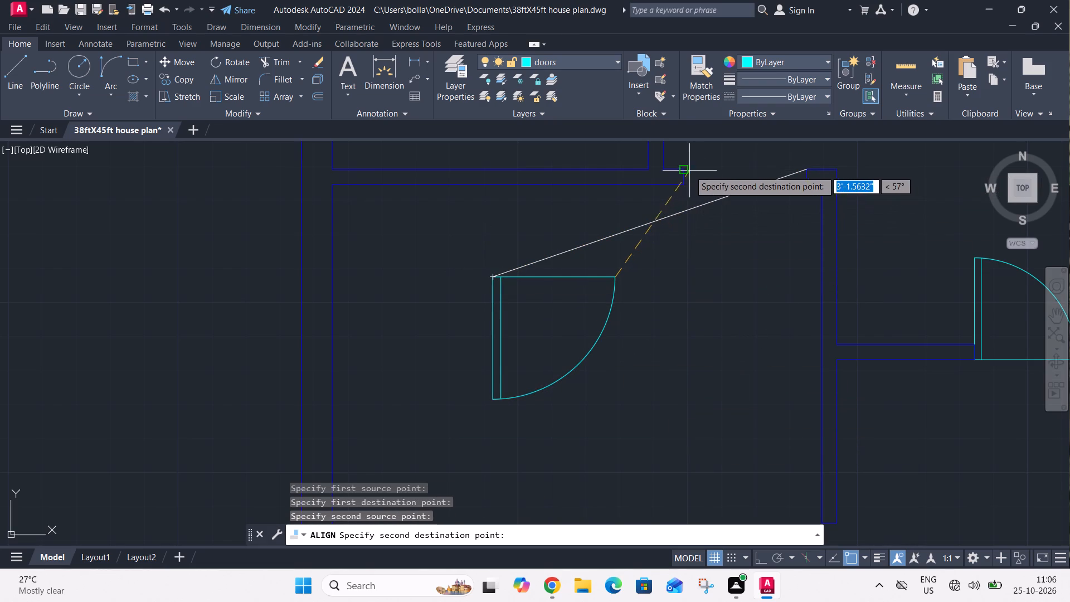
left_click(687, 170)
key("space")
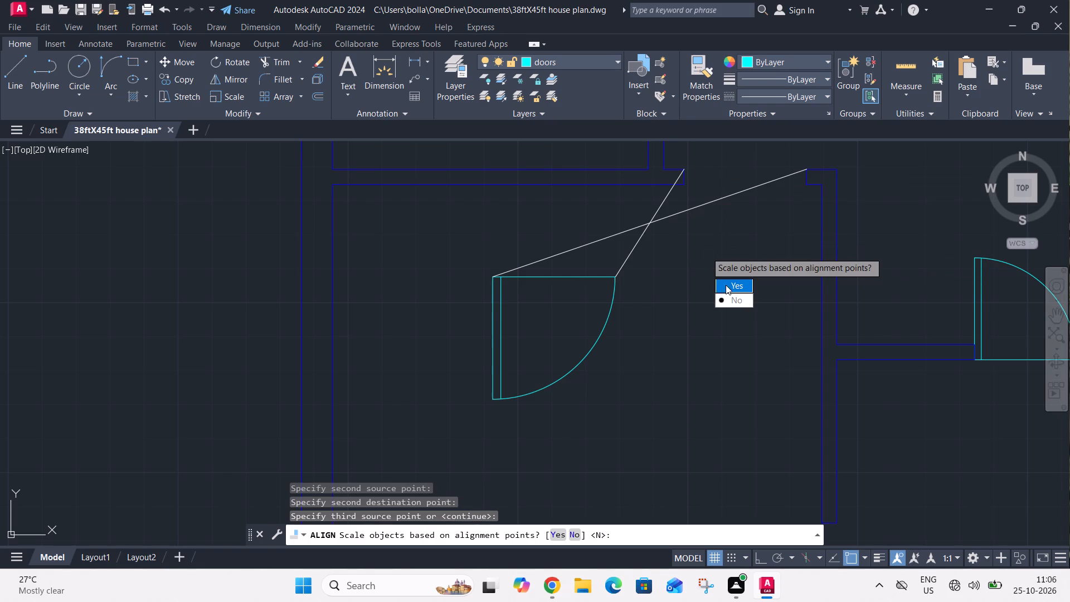
left_click_drag(726, 285, 706, 252)
Mirror the south-west room's north-wall door about its horizontal opening line so it swings into the room, erasing the source.
middle_click_drag(721, 296, 585, 439)
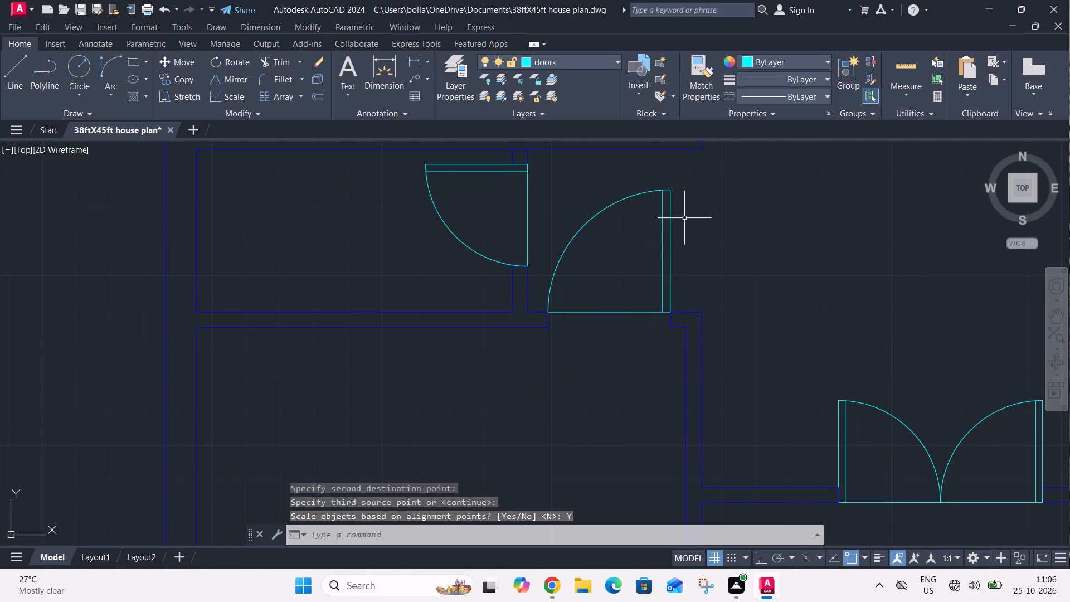
left_click(687, 216)
left_click(546, 262)
left_click_drag(625, 282, 627, 292)
left_click(571, 378)
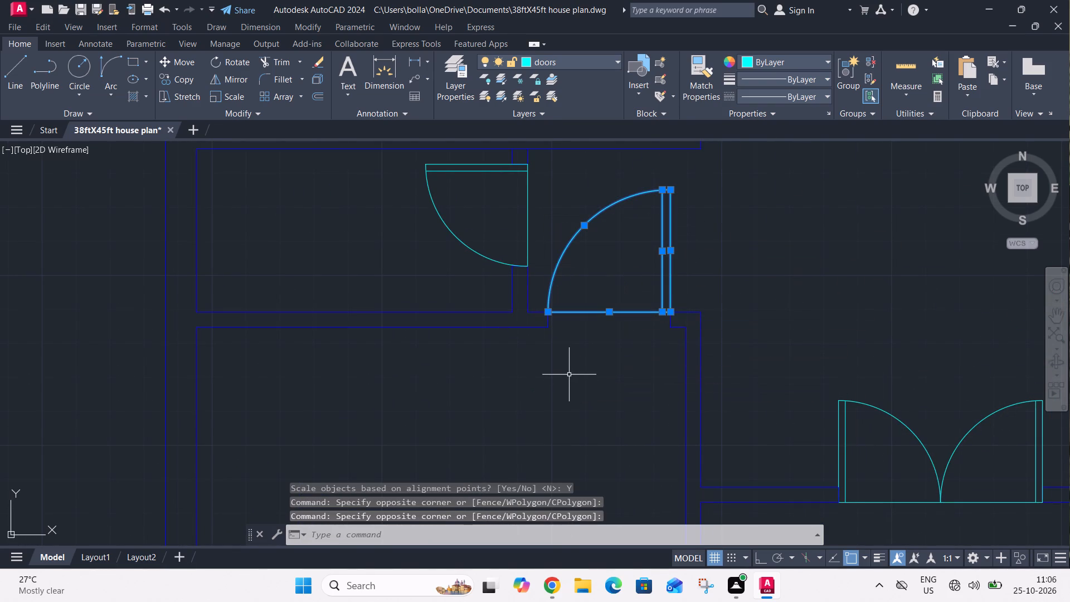
type("mi")
key("space")
left_click(549, 310)
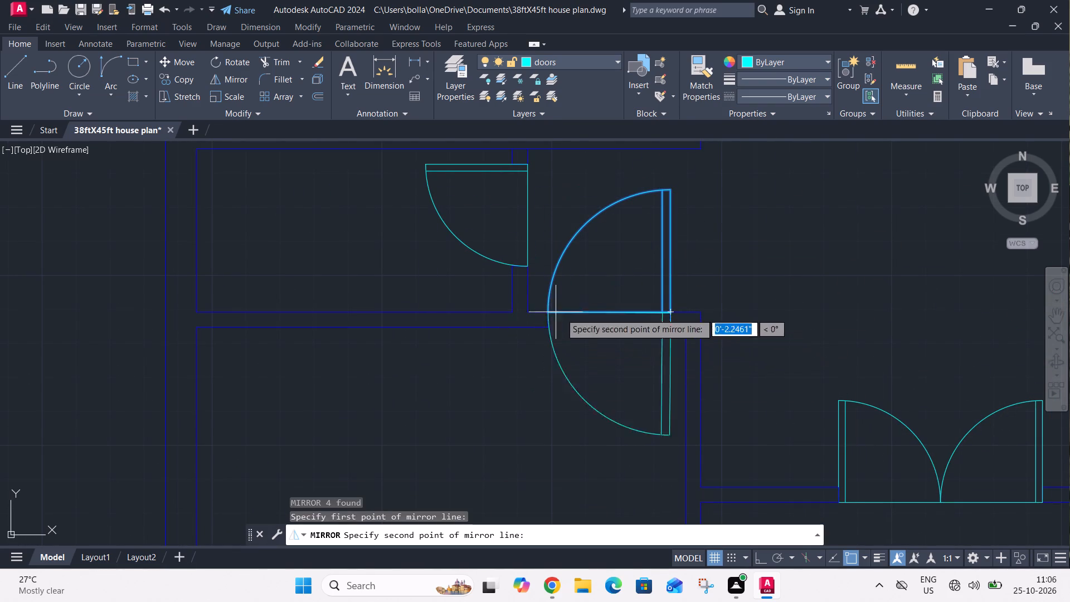
left_click(675, 312)
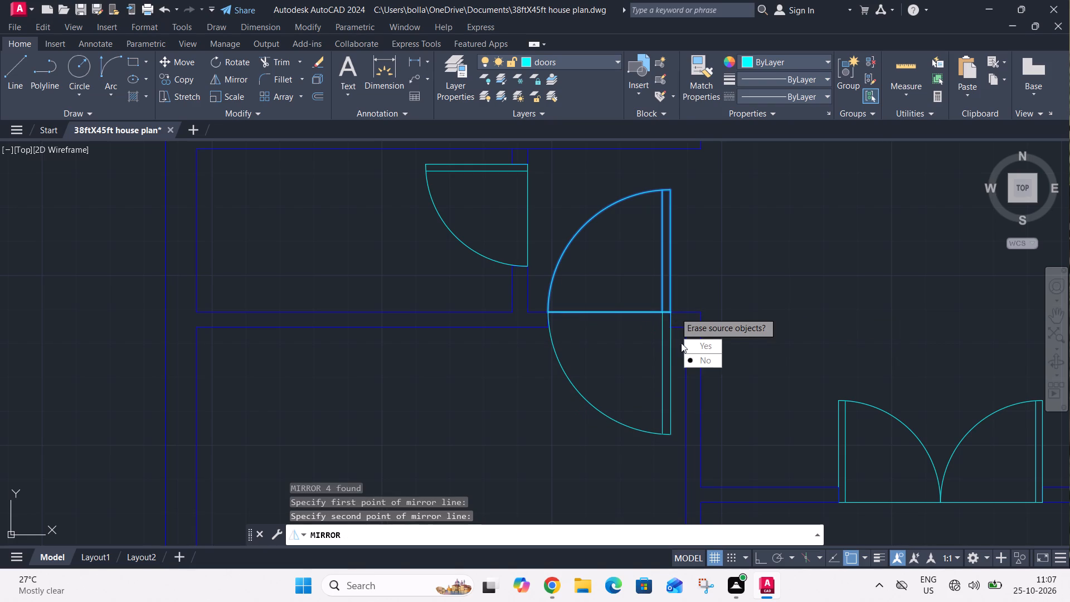
left_click_drag(705, 342, 675, 312)
Copy the mirrored north-wall door further south within the south-west room, near the east-wall opening.
scroll(679, 283, "down", 4)
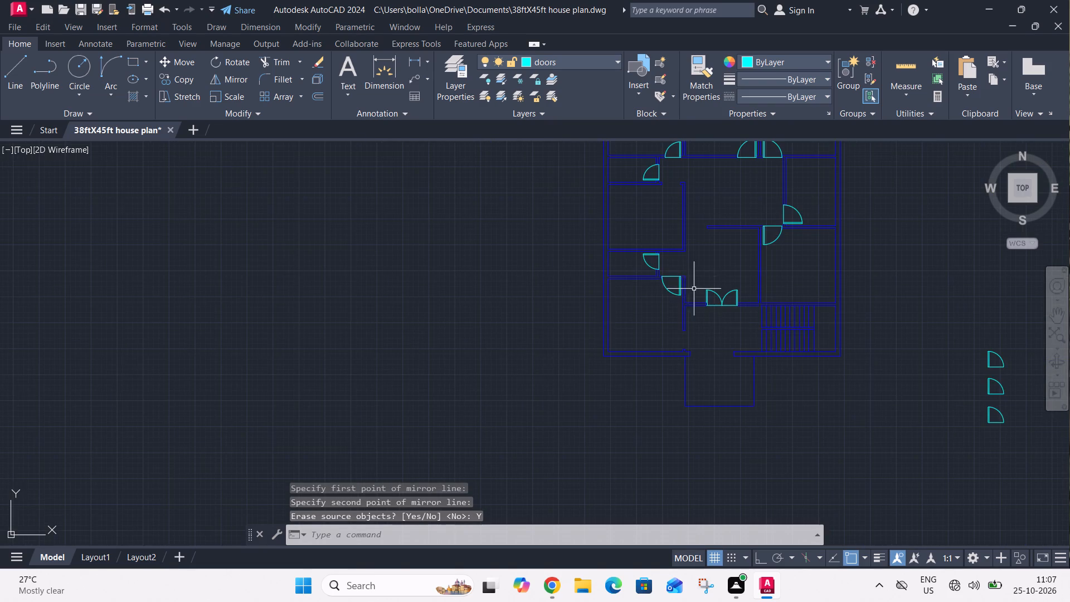
middle_click_drag(726, 336, 490, 338)
scroll(432, 289, "up", 3)
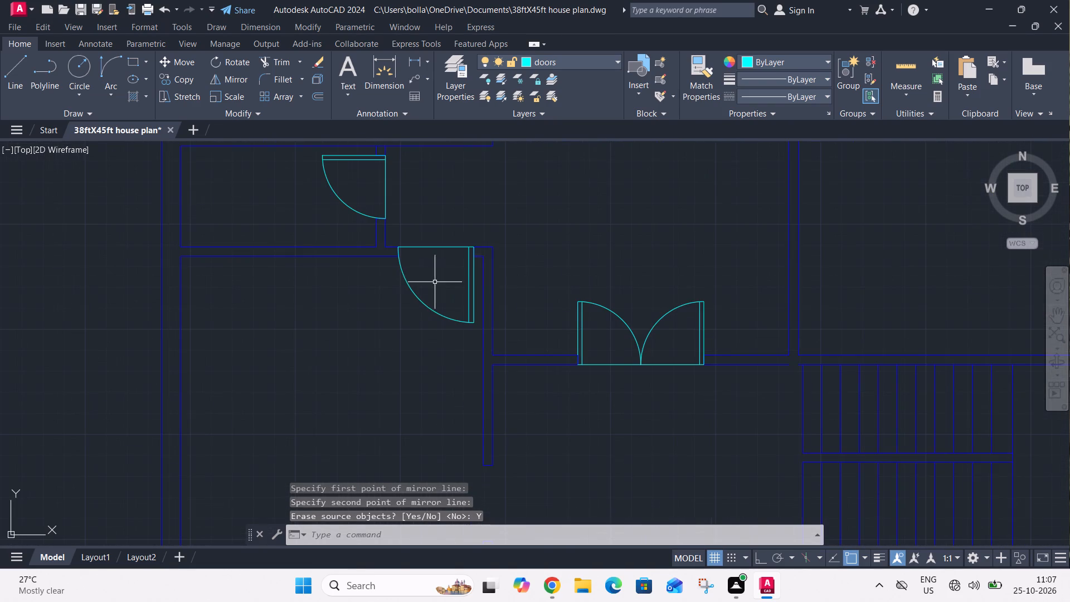
left_click(453, 234)
left_click(416, 308)
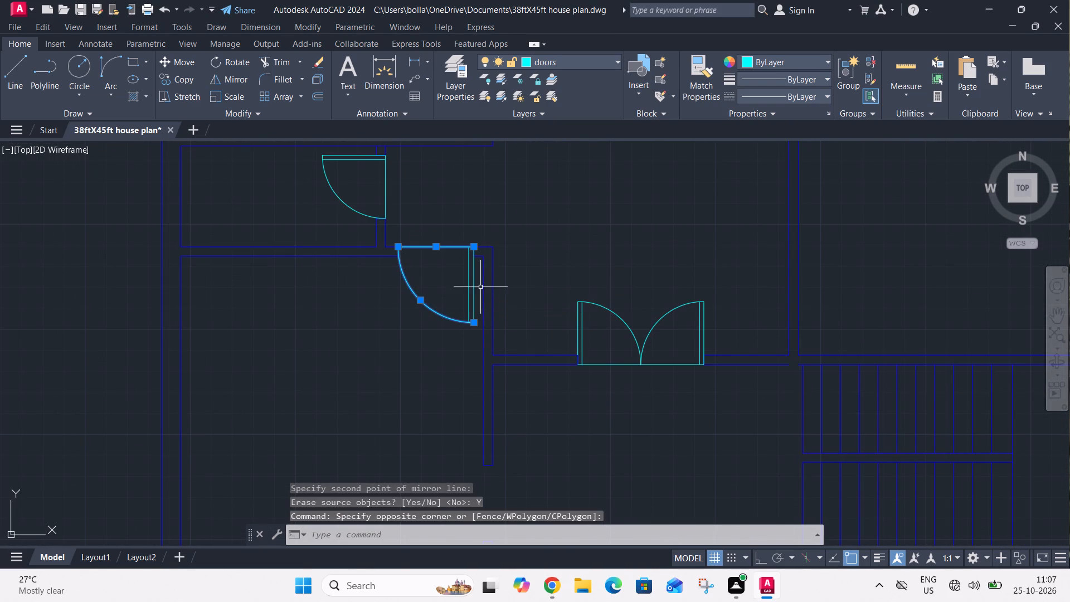
left_click(480, 286)
left_click(454, 296)
type("co")
key("space")
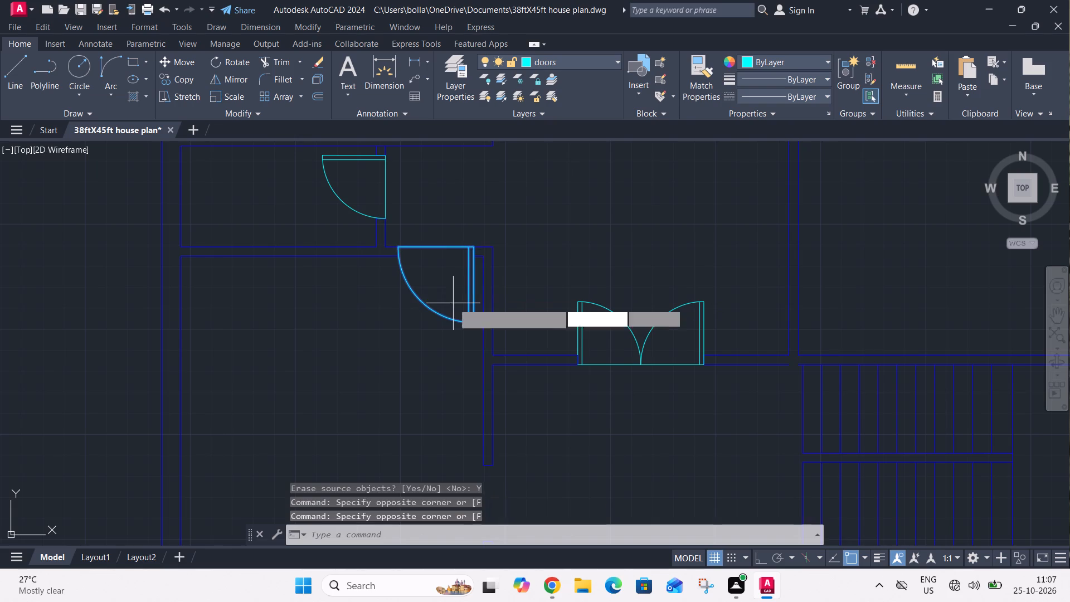
left_click_drag(441, 323, 441, 315)
scroll(470, 255, "down", 2)
scroll(432, 348, "up", 2)
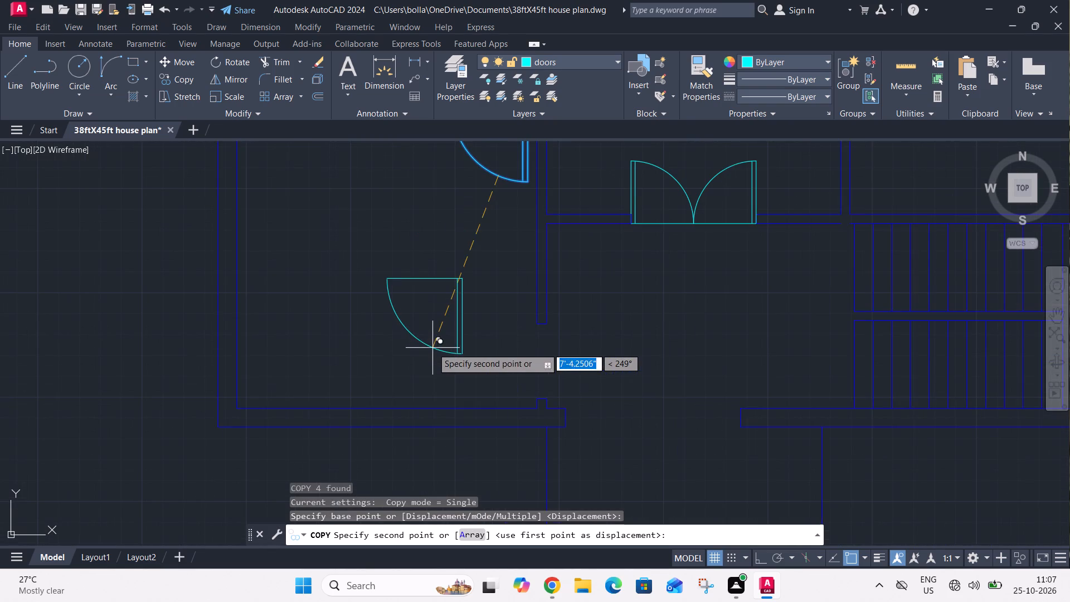
left_click(432, 348)
Align the copied door to the south-west room's east-wall opening, hinge corner to south jamb and swing end to north jamb, scaling it to fit.
left_click(387, 262)
left_click(469, 373)
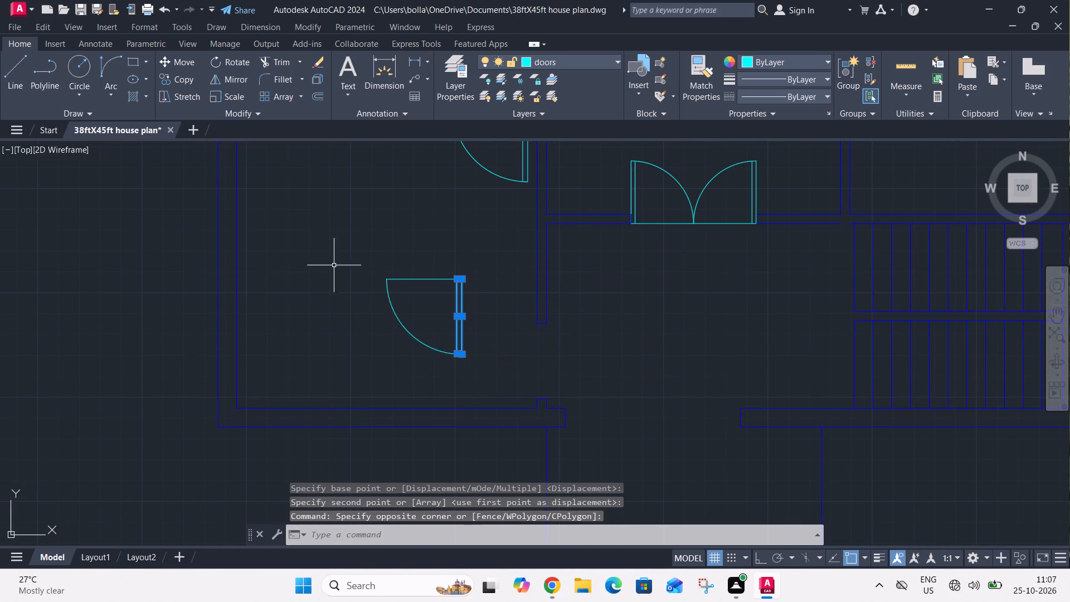
left_click_drag(333, 264, 339, 266)
left_click(474, 377)
type("al")
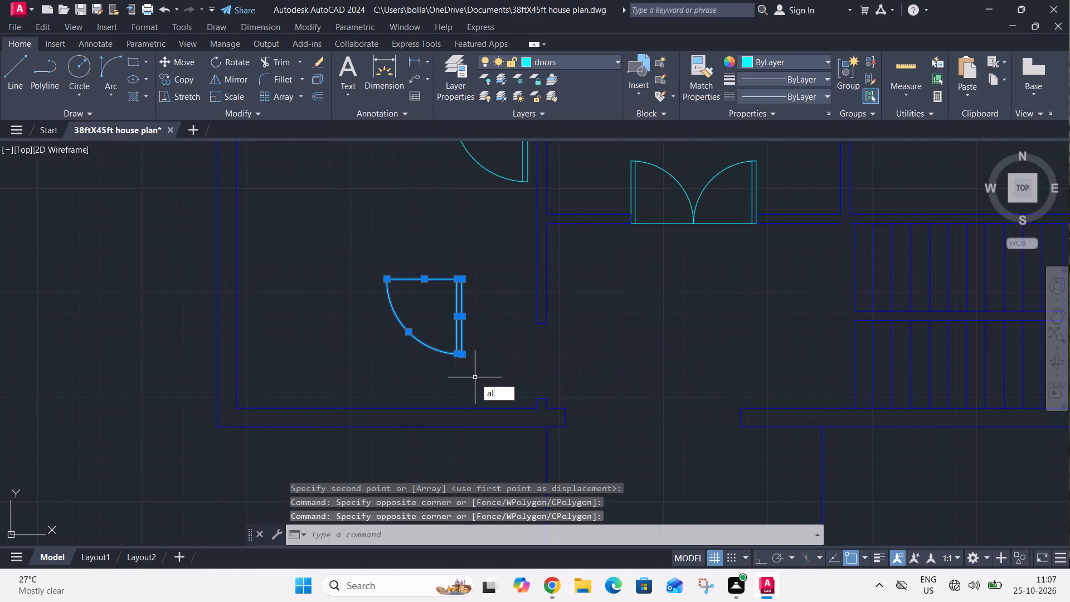
key("space")
left_click(464, 281)
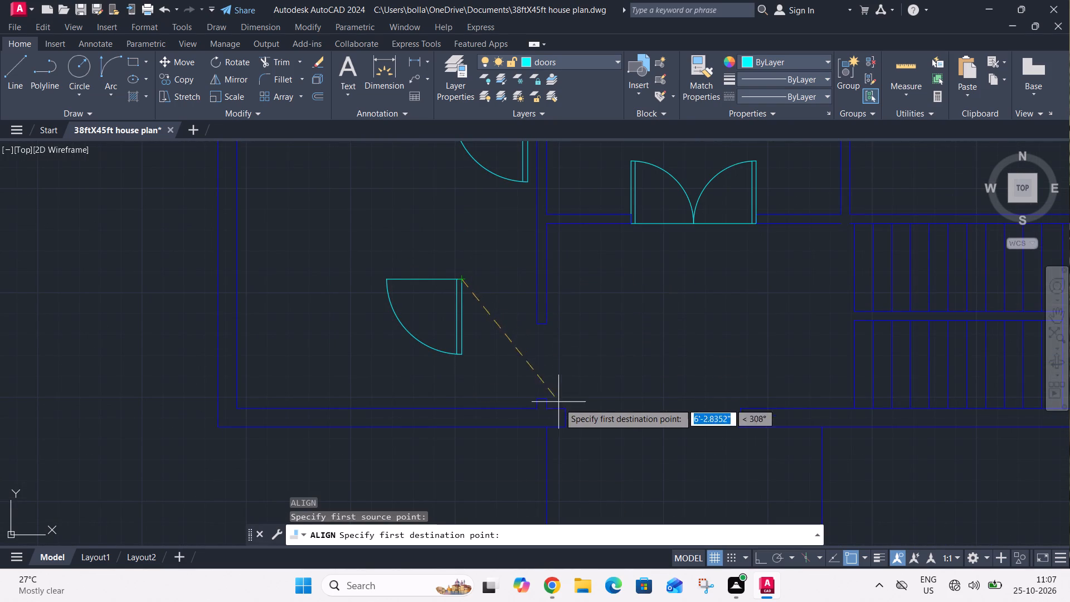
scroll(542, 401, "up", 2)
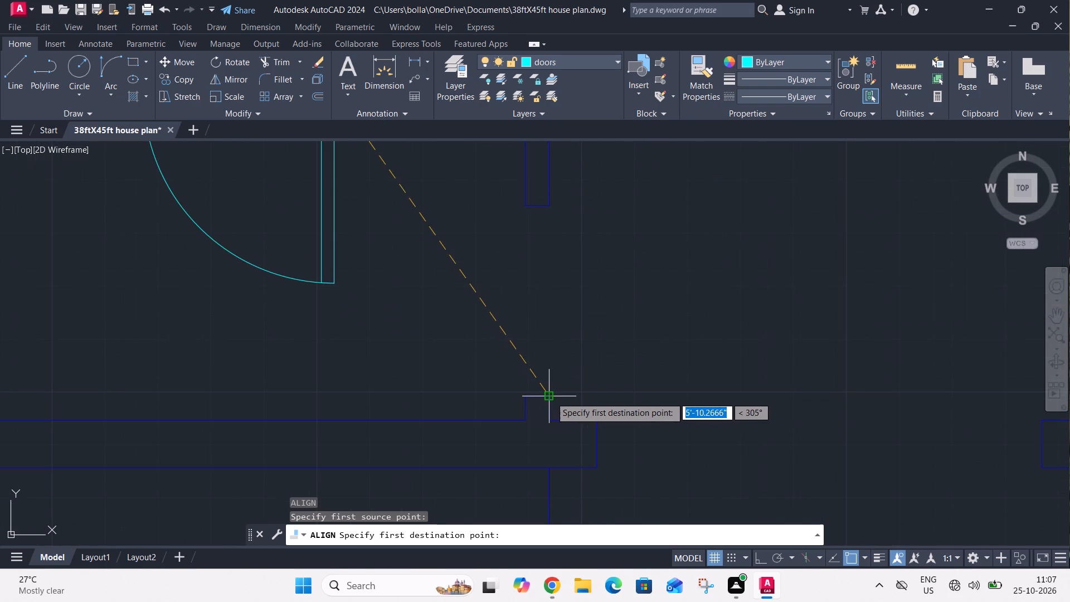
left_click(551, 397)
scroll(555, 409, "down", 2)
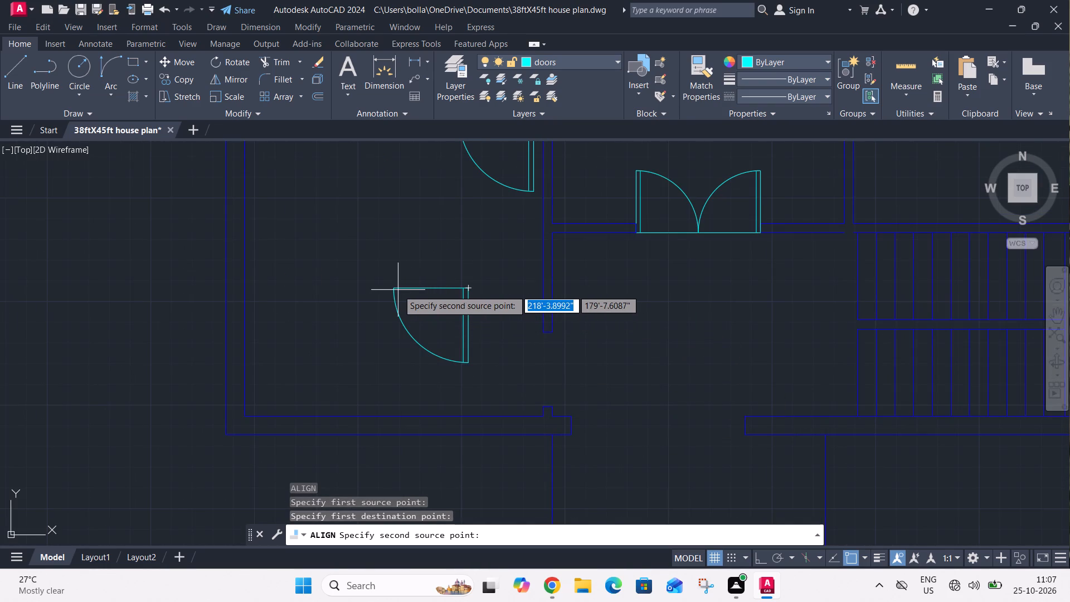
left_click(389, 289)
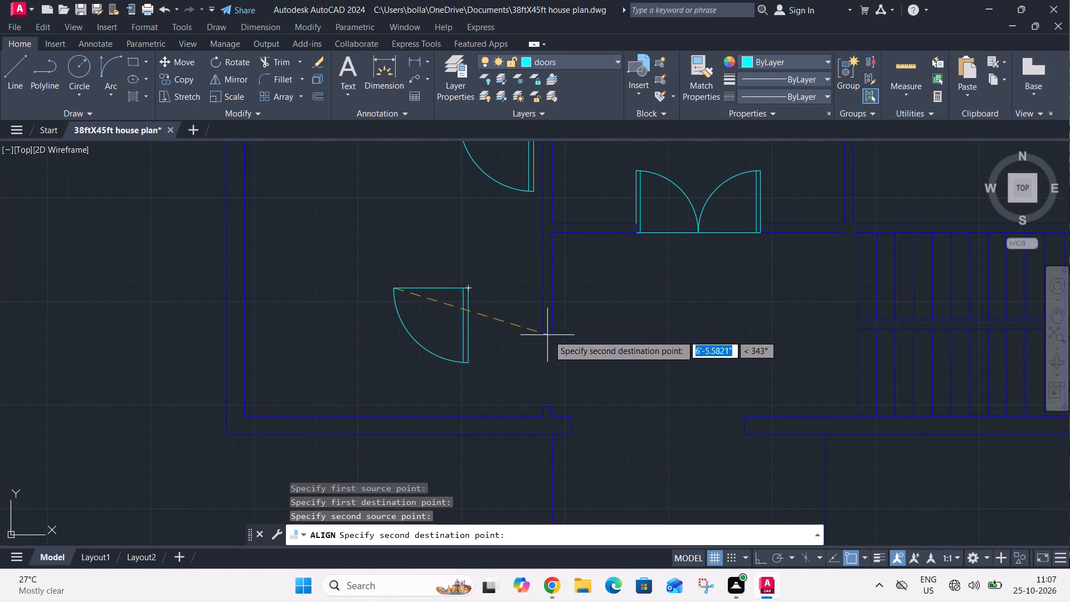
left_click(552, 335)
key("space")
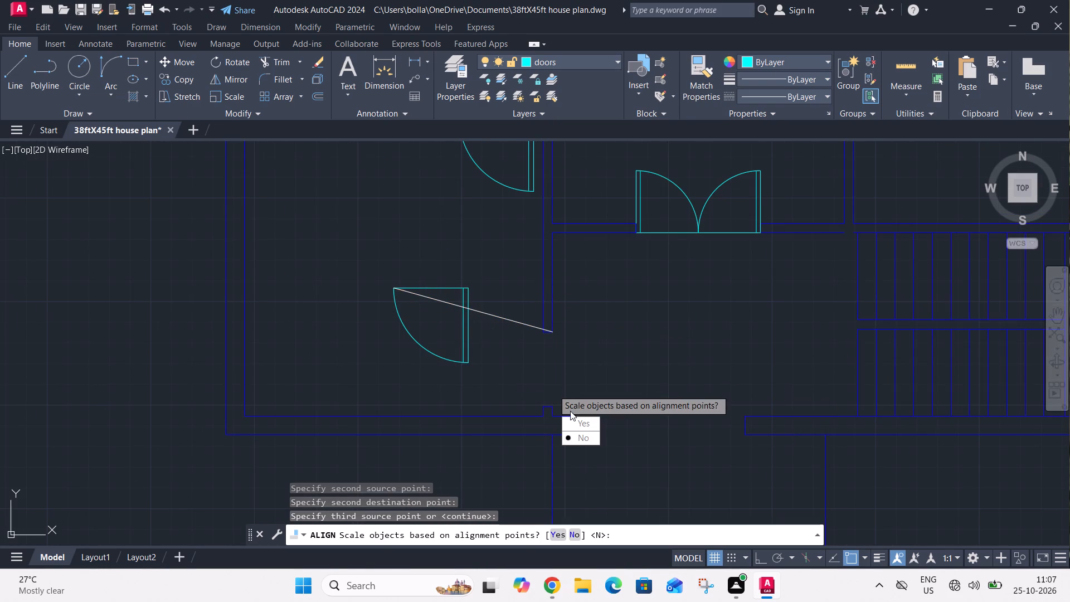
left_click_drag(580, 428, 553, 390)
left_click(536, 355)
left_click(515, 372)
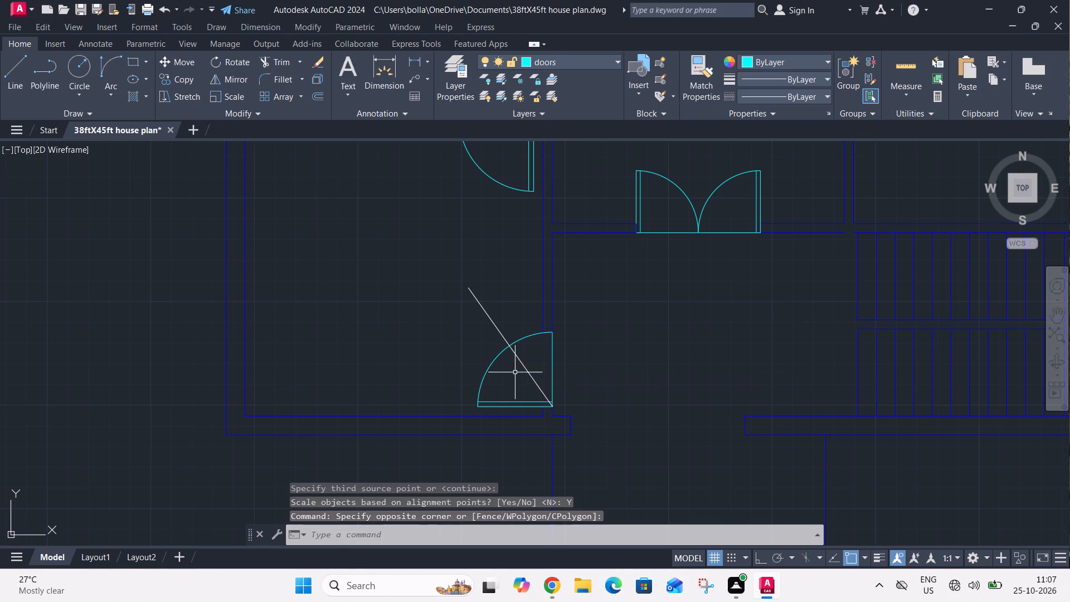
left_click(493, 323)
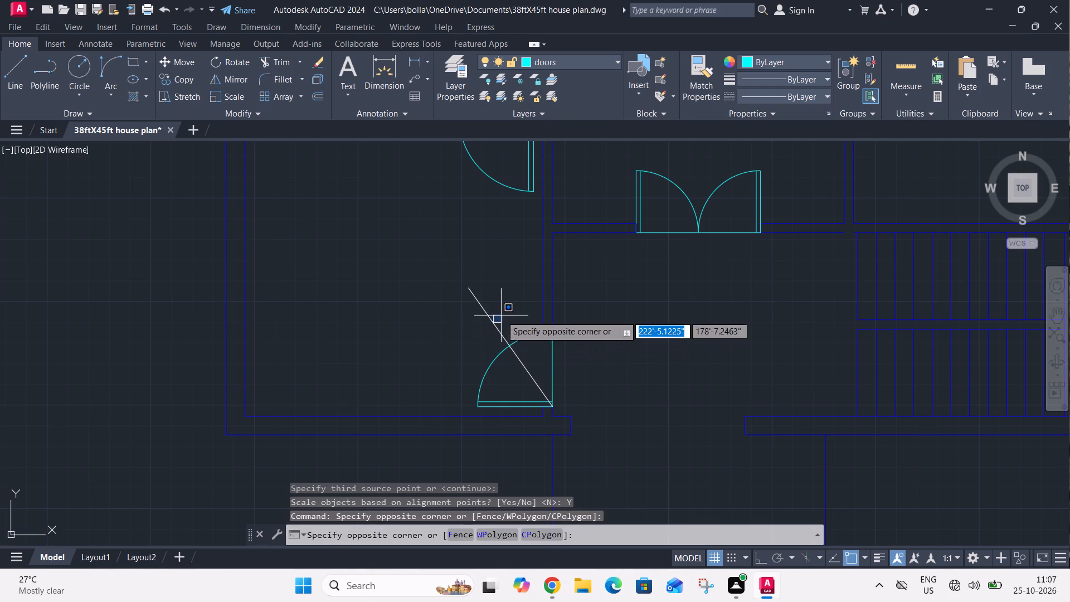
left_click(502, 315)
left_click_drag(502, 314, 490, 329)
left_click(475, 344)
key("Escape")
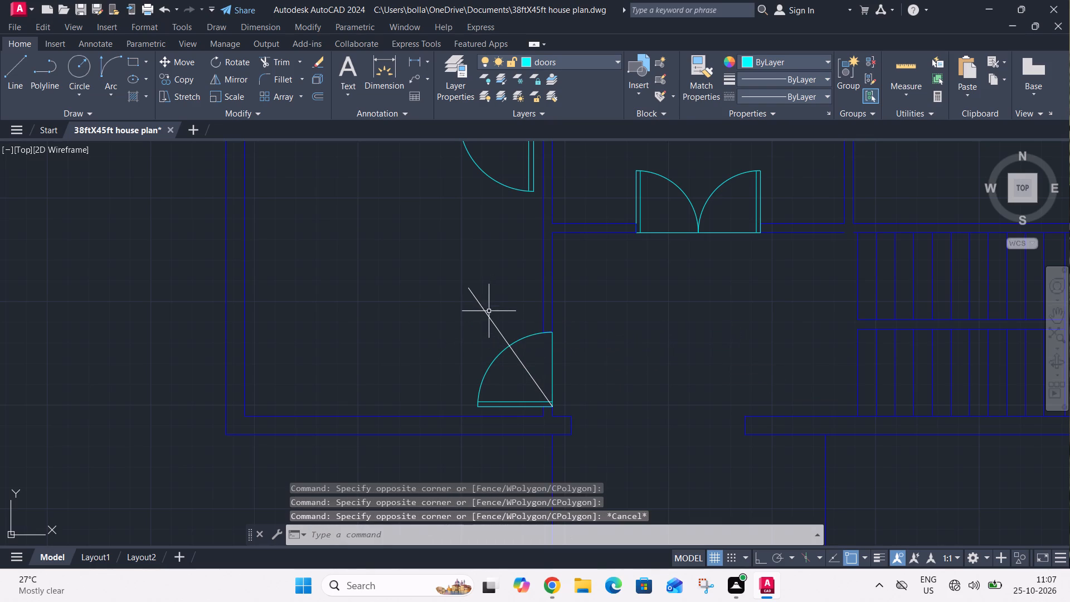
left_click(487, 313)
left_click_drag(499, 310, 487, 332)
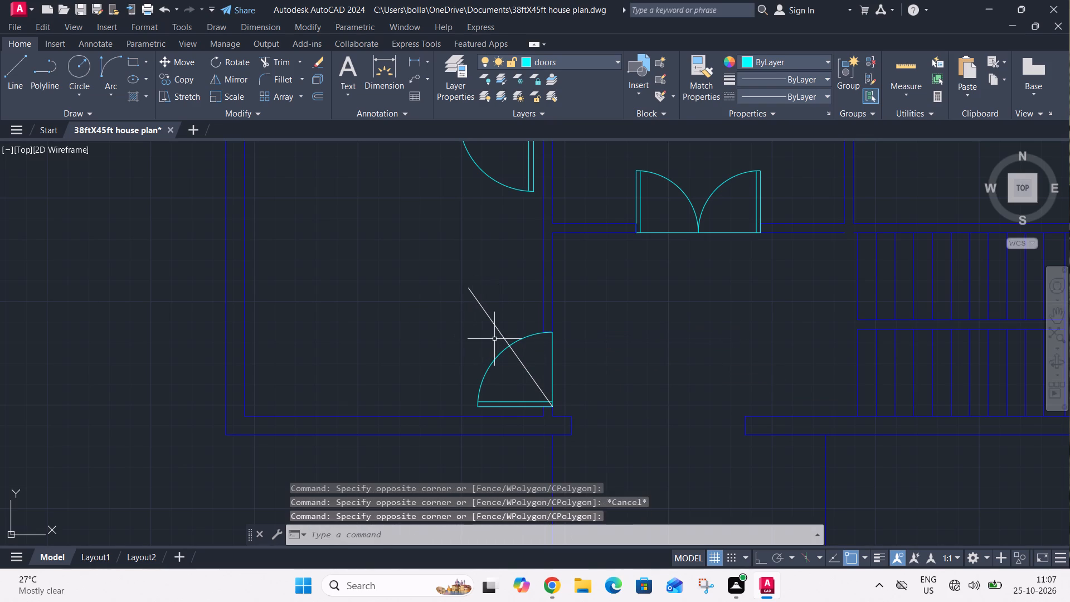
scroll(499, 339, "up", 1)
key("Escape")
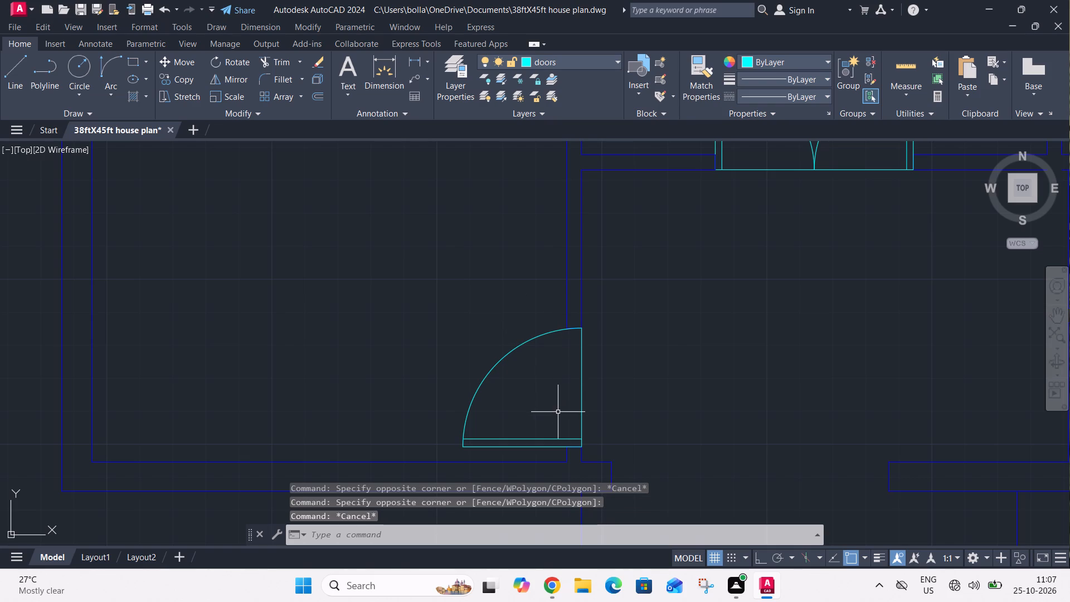
Copy the south-west room's north-wall door to the middle west room's north-wall opening, placing its hinge corner on the east jamb.
scroll(555, 415, "down", 1)
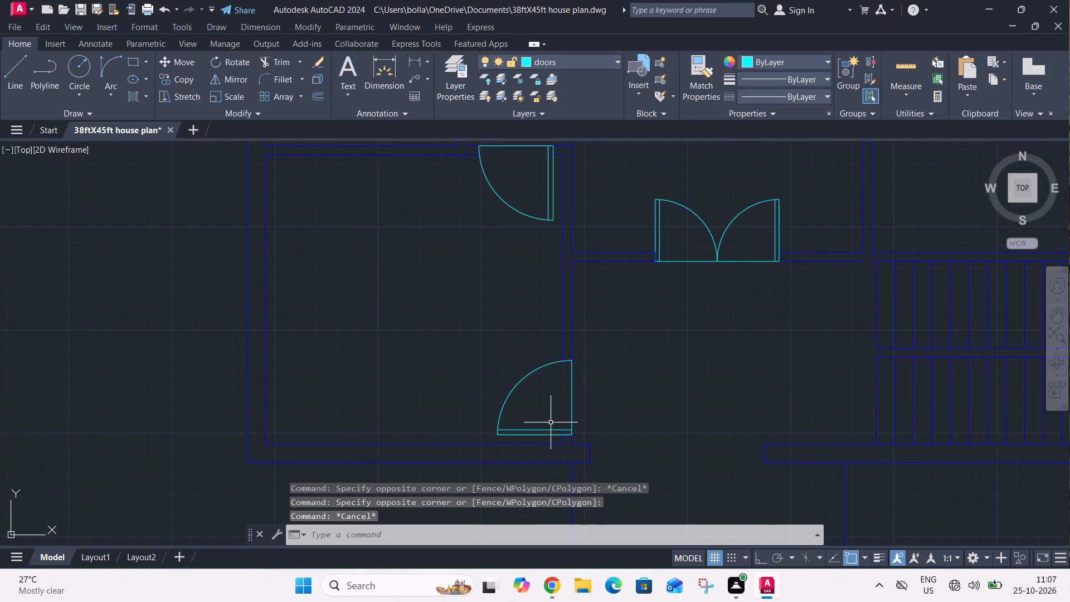
middle_click_drag(728, 318, 402, 281)
scroll(408, 278, "down", 1)
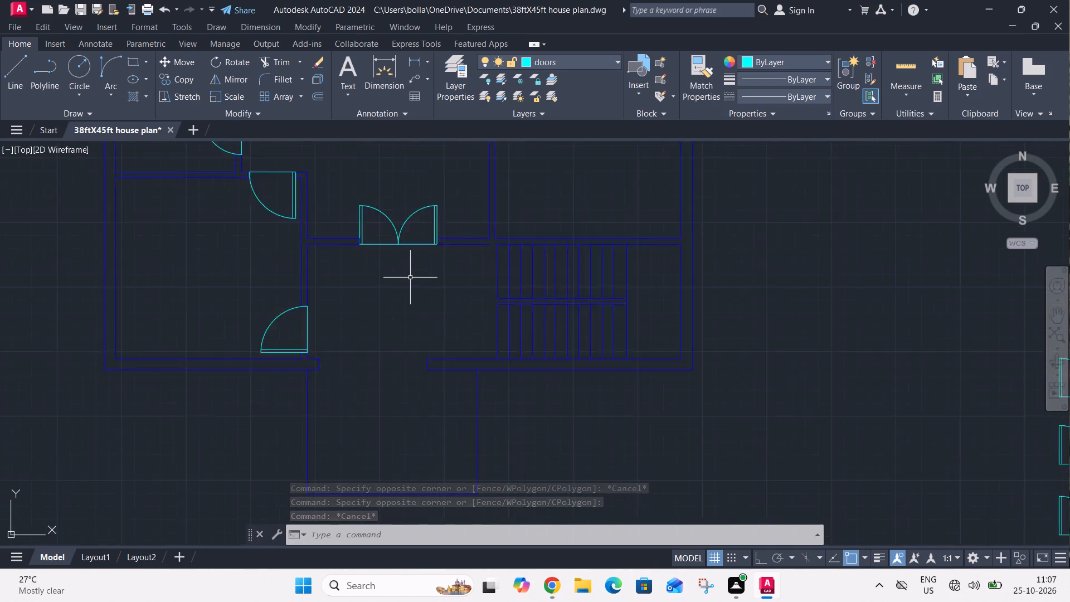
scroll(410, 278, "down", 1)
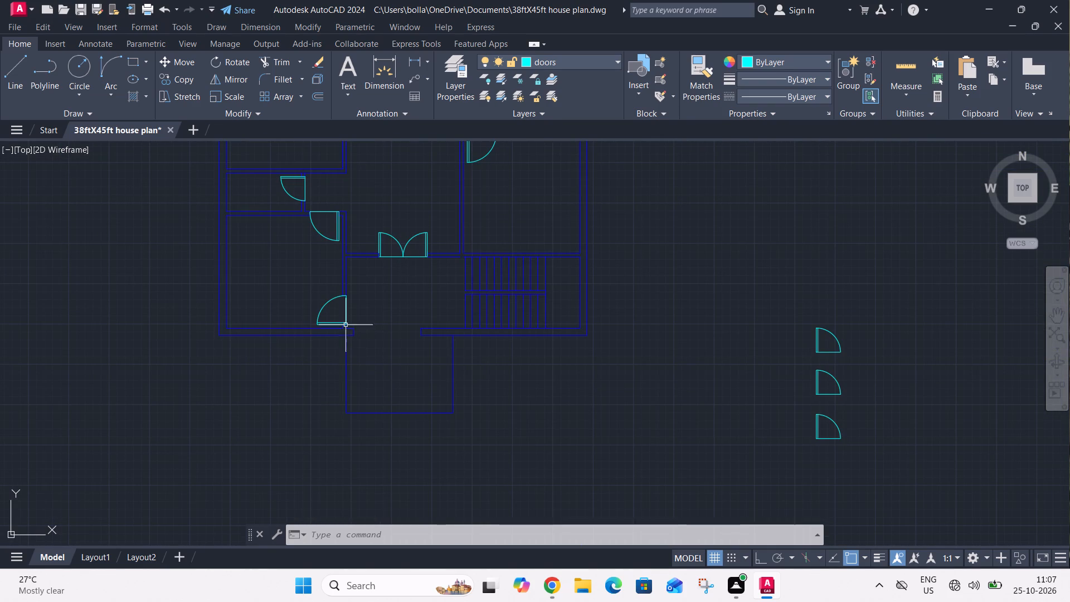
middle_click_drag(358, 280, 523, 363)
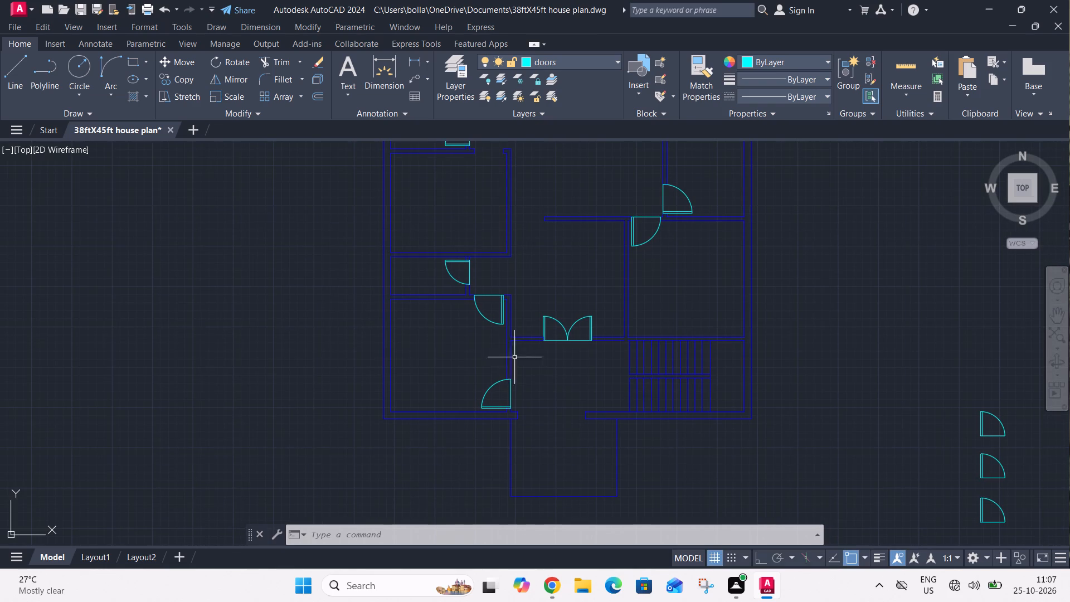
scroll(497, 290, "up", 2)
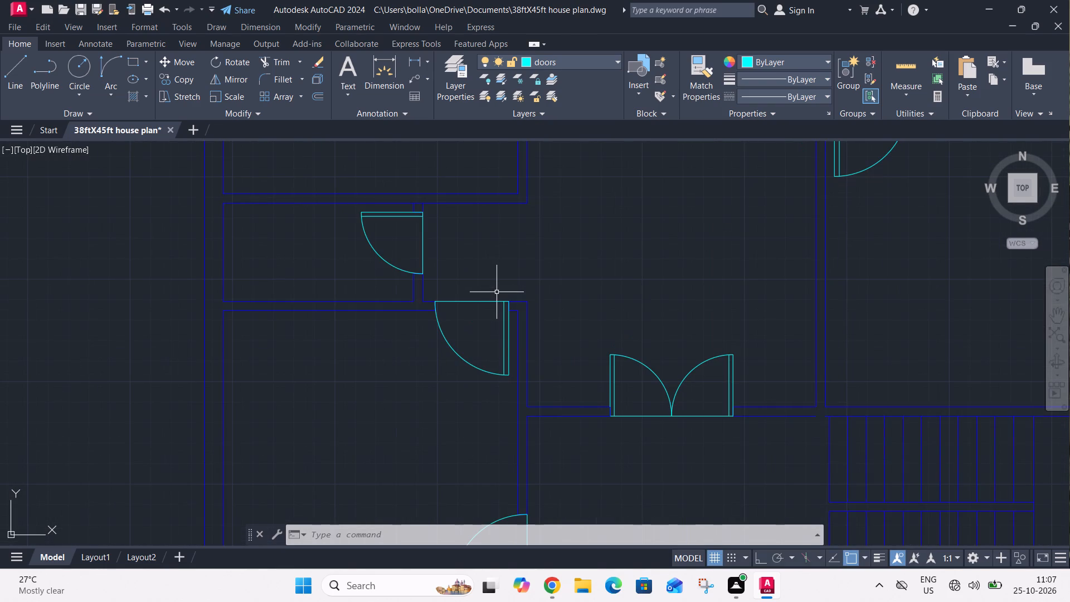
left_click(497, 292)
left_click(468, 323)
scroll(507, 352, "up", 2)
left_click(518, 346)
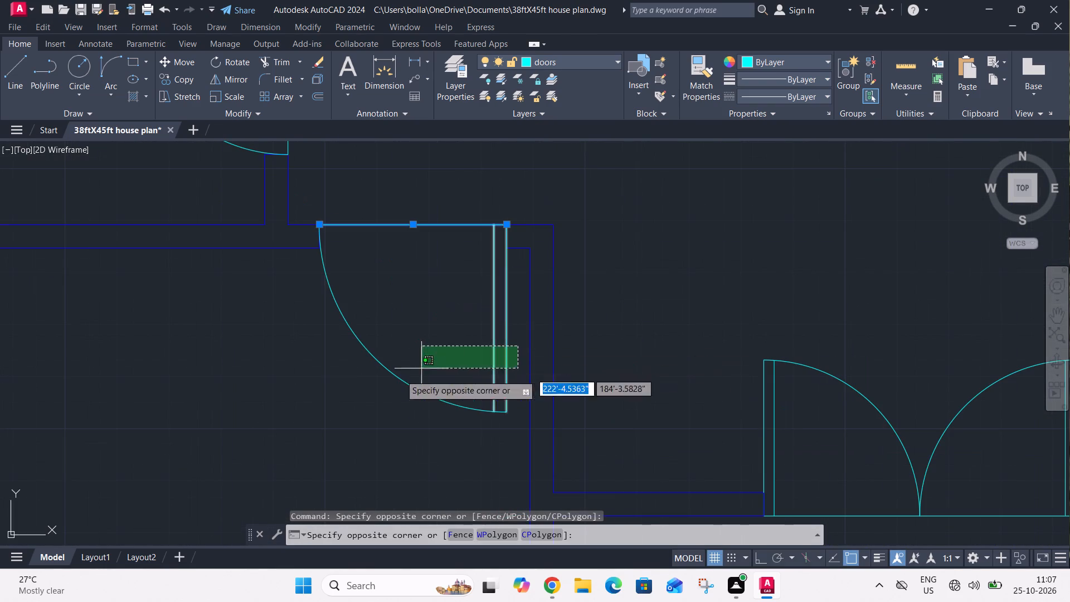
left_click(359, 387)
type("co")
key("space")
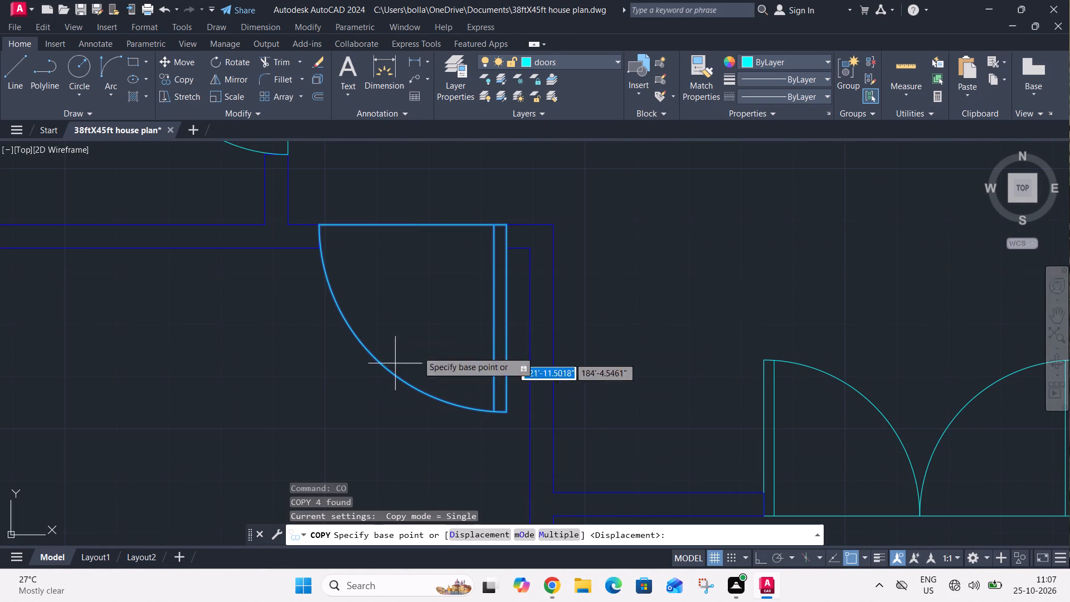
left_click(507, 222)
scroll(517, 211, "down", 1)
middle_click_drag(517, 210, 561, 363)
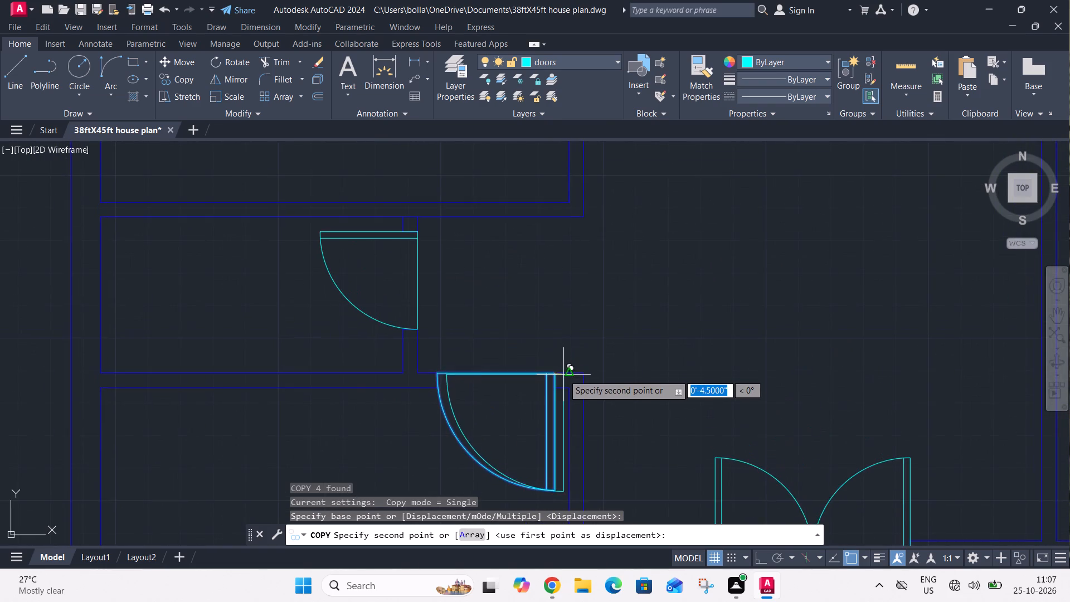
scroll(563, 375, "down", 3)
middle_click_drag(556, 236, 556, 239)
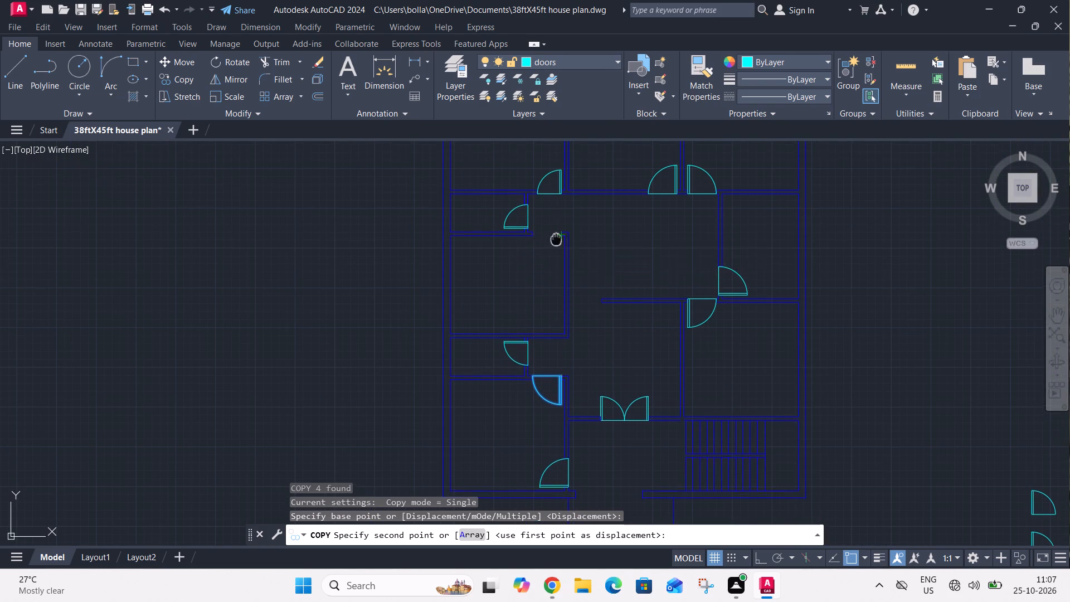
middle_click_drag(556, 239, 544, 293)
scroll(546, 284, "up", 4)
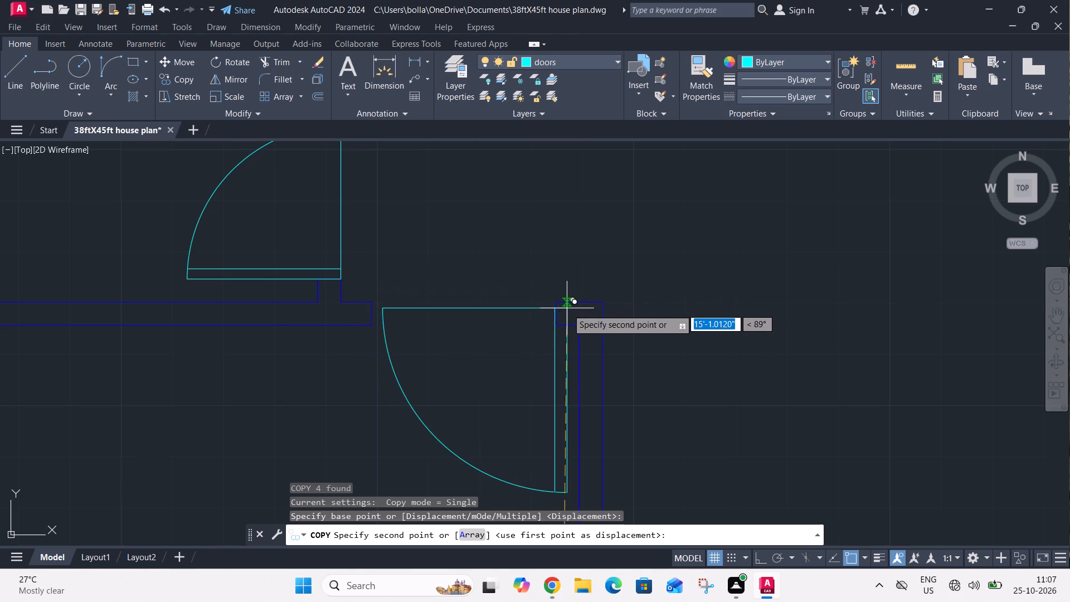
left_click(554, 301)
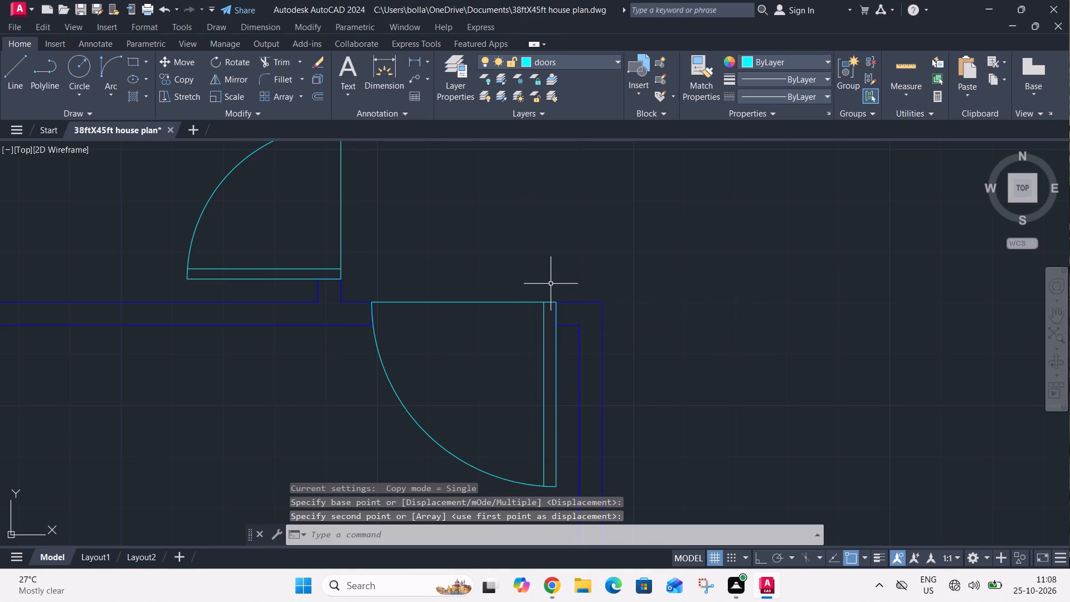
Erase the three spare single-door copies lying outside the plan to the east.
scroll(551, 283, "down", 4)
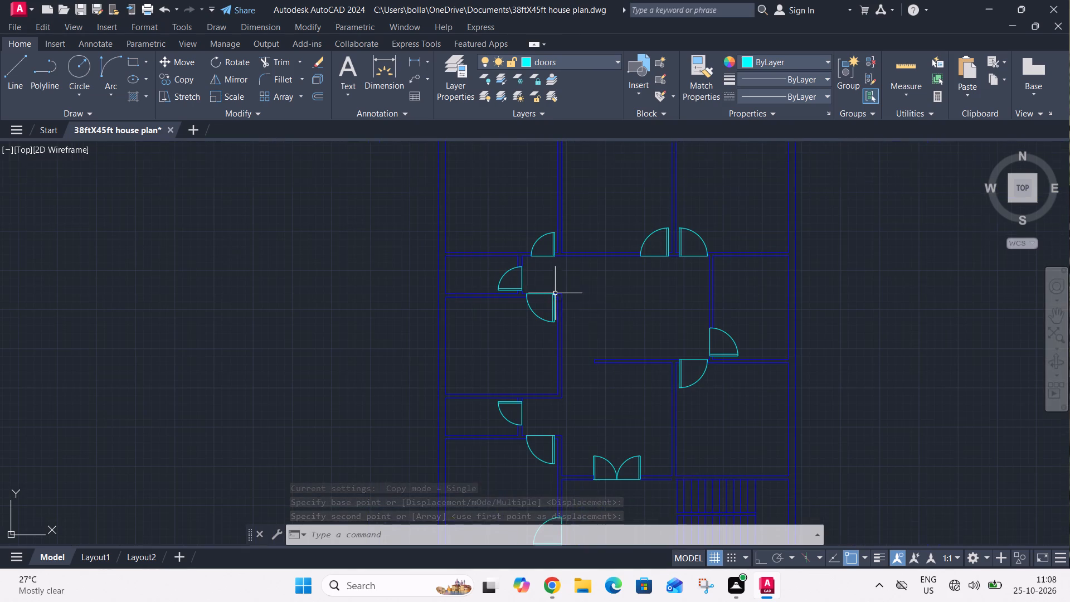
middle_click_drag(634, 332, 407, 196)
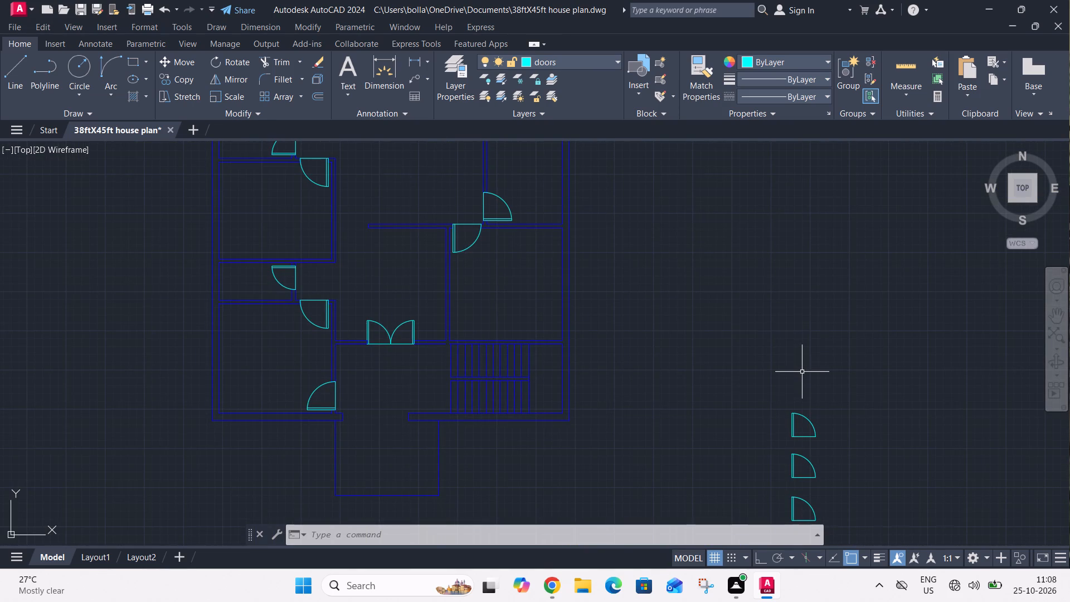
middle_click_drag(775, 344, 711, 267)
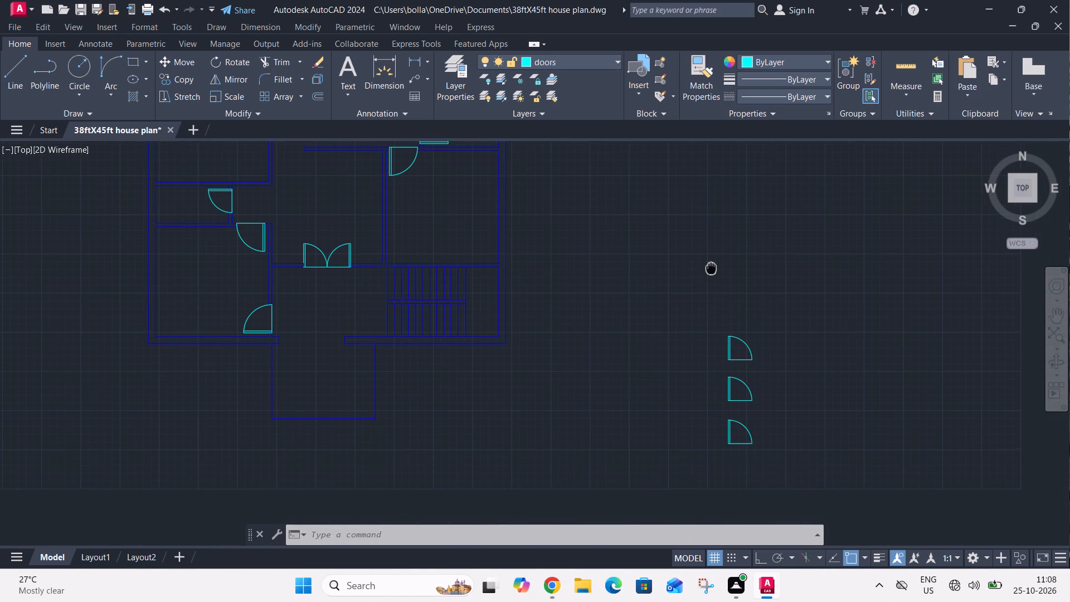
middle_click_drag(711, 267, 711, 266)
left_click_drag(701, 298, 702, 307)
left_click(816, 511)
key("Delete")
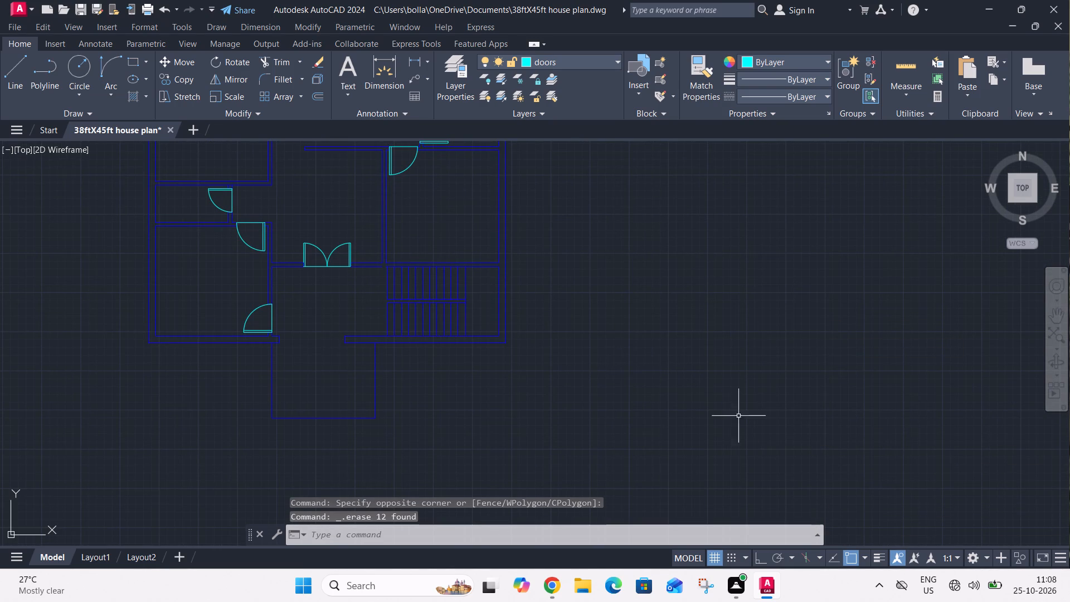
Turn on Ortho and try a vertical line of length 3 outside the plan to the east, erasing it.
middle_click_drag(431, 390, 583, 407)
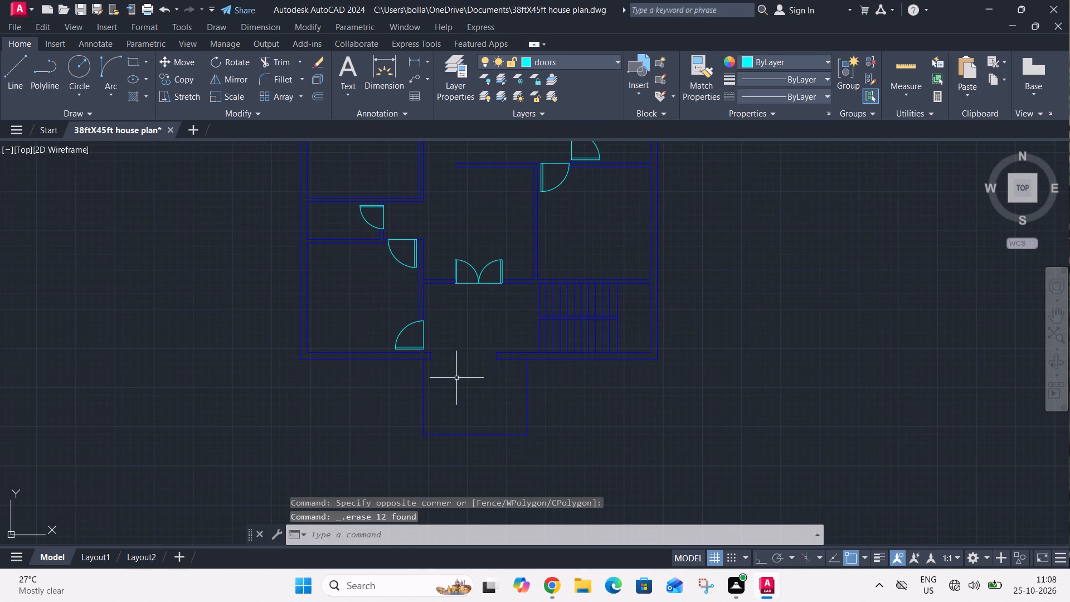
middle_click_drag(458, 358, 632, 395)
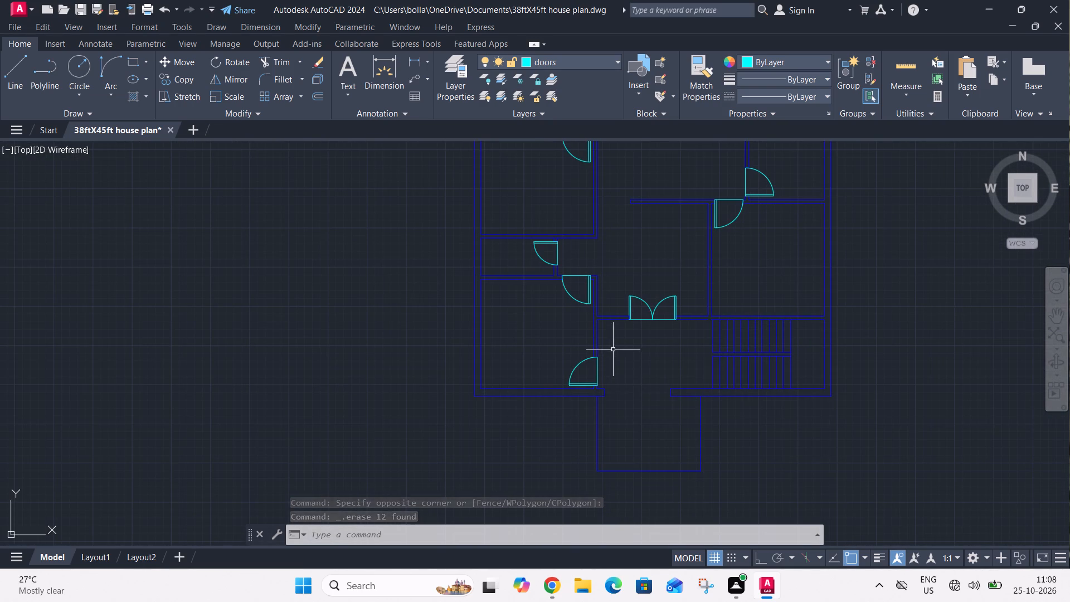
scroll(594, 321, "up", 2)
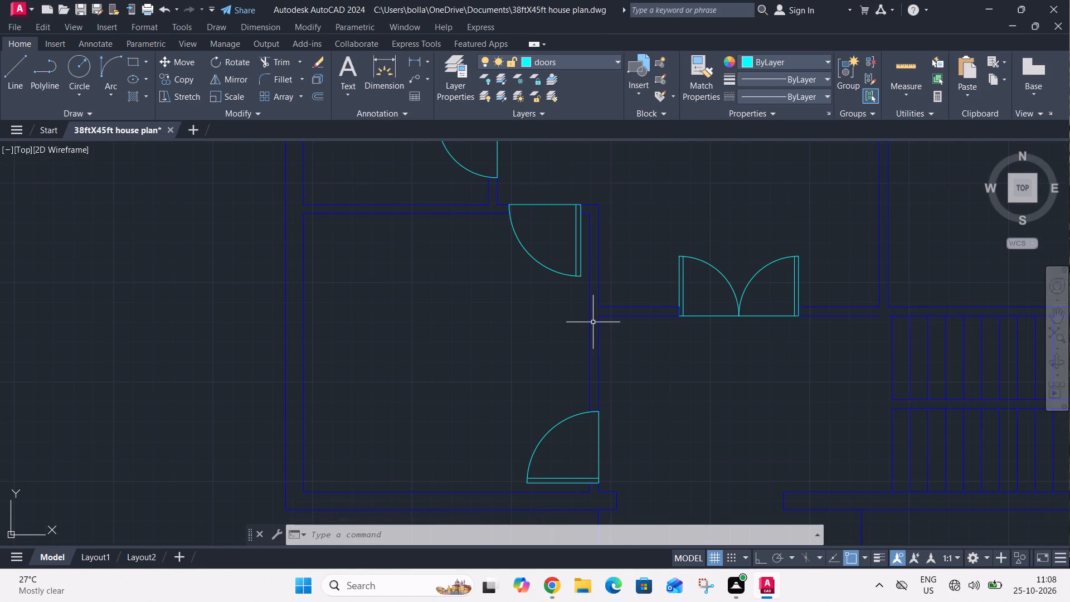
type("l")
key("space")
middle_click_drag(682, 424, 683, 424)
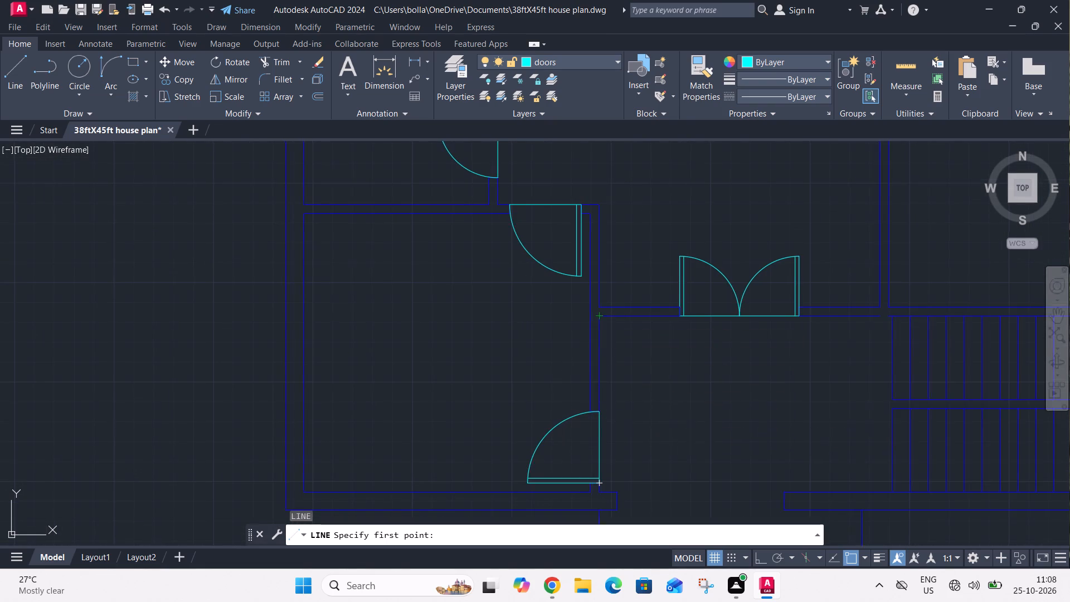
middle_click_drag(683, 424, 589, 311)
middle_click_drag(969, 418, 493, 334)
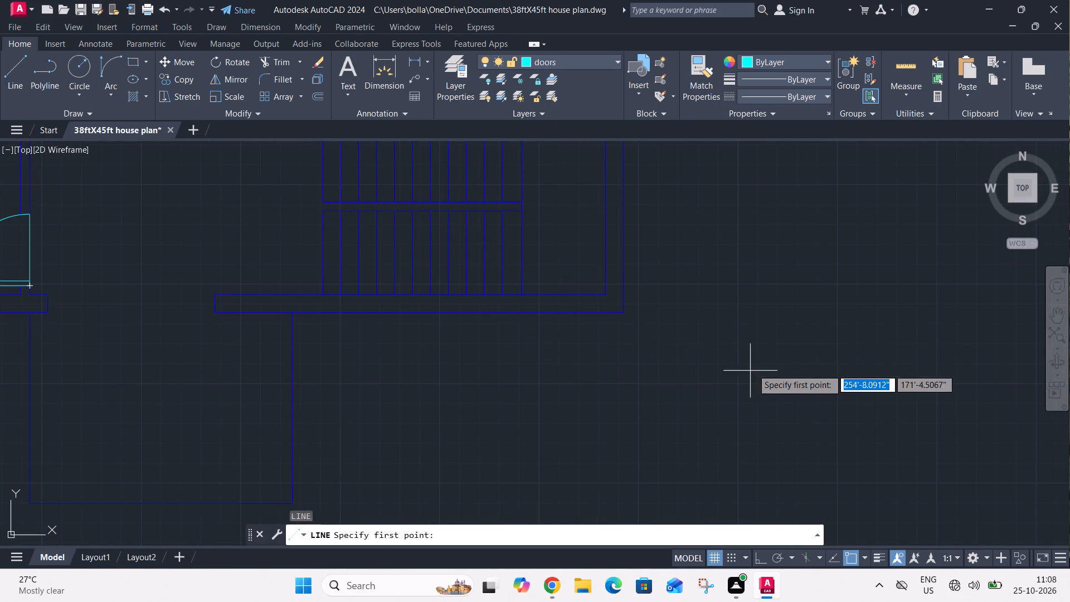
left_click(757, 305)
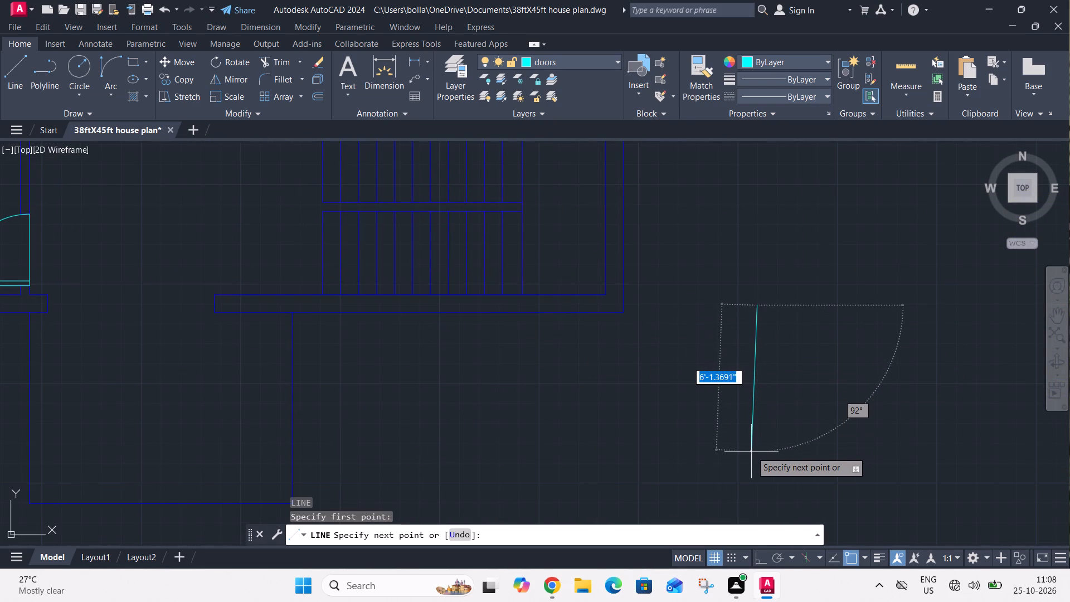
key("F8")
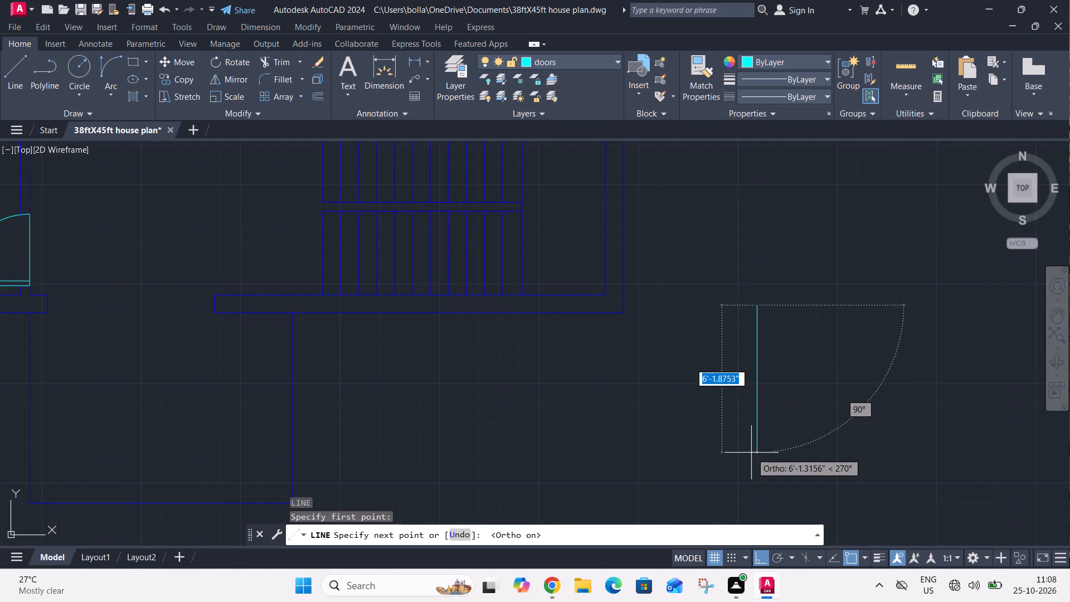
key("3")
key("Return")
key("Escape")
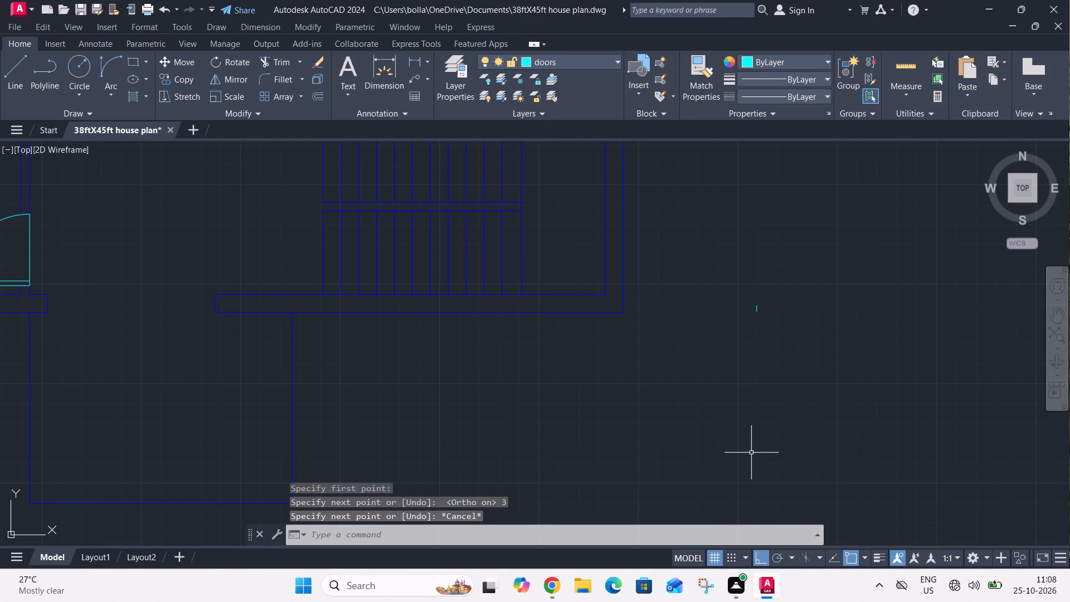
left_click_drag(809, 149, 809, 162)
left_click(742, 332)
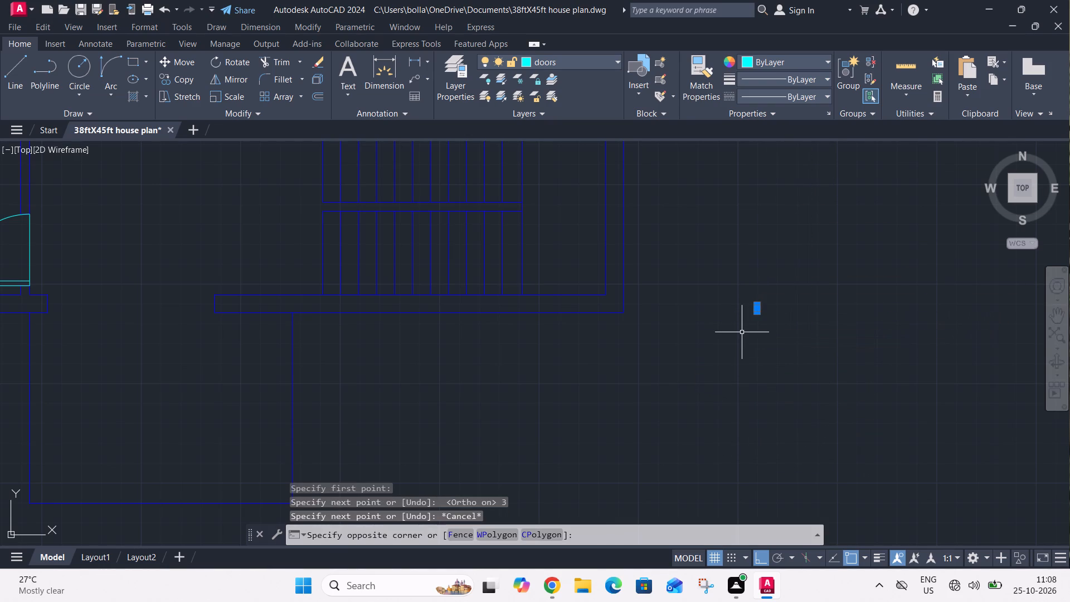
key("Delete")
Draw a closed upright rectangle 9" wide and 3' high from lines in the empty area east of the plan.
key("l")
key("space")
left_click(734, 260)
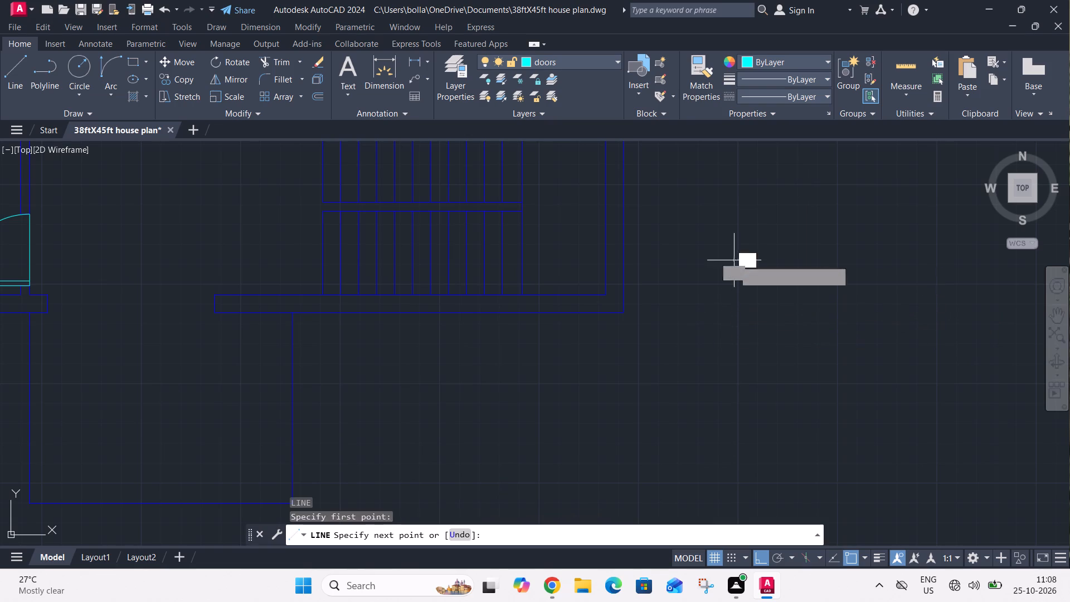
type("3'")
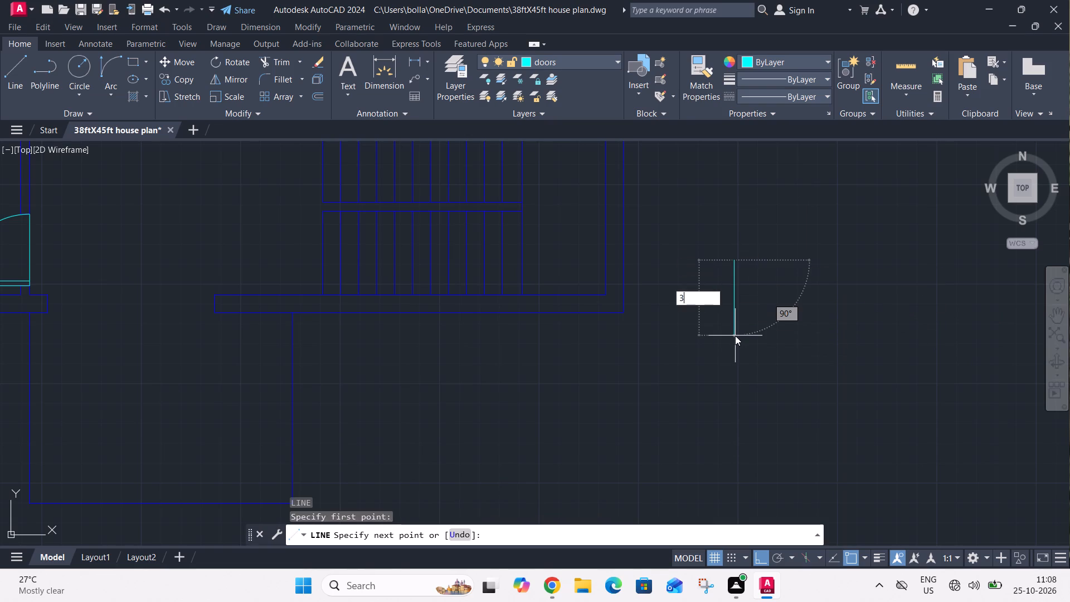
key("Return")
type("9\"")
key("Return")
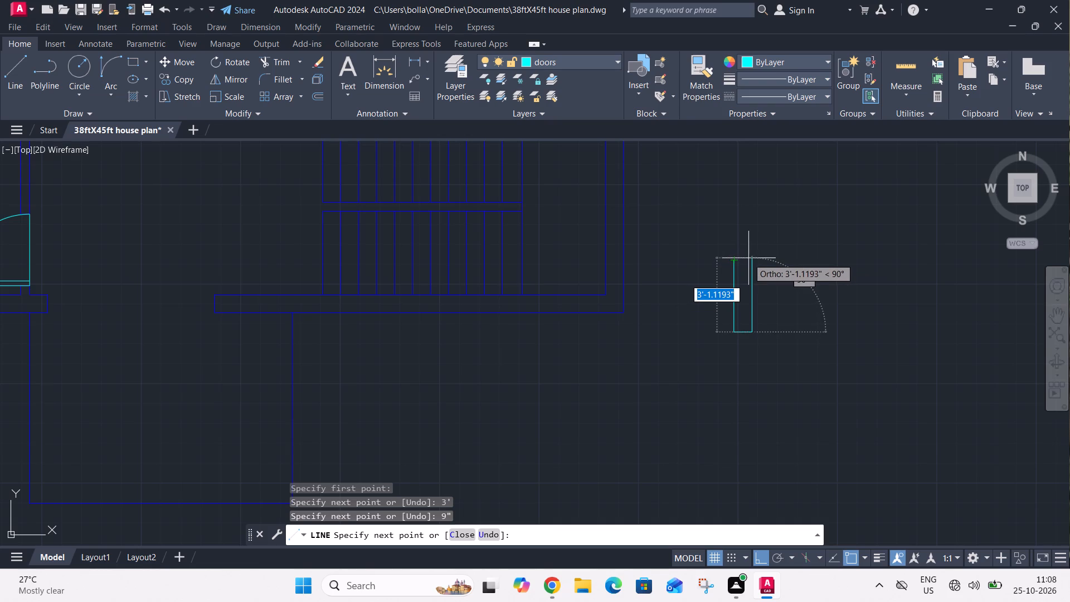
type("3'")
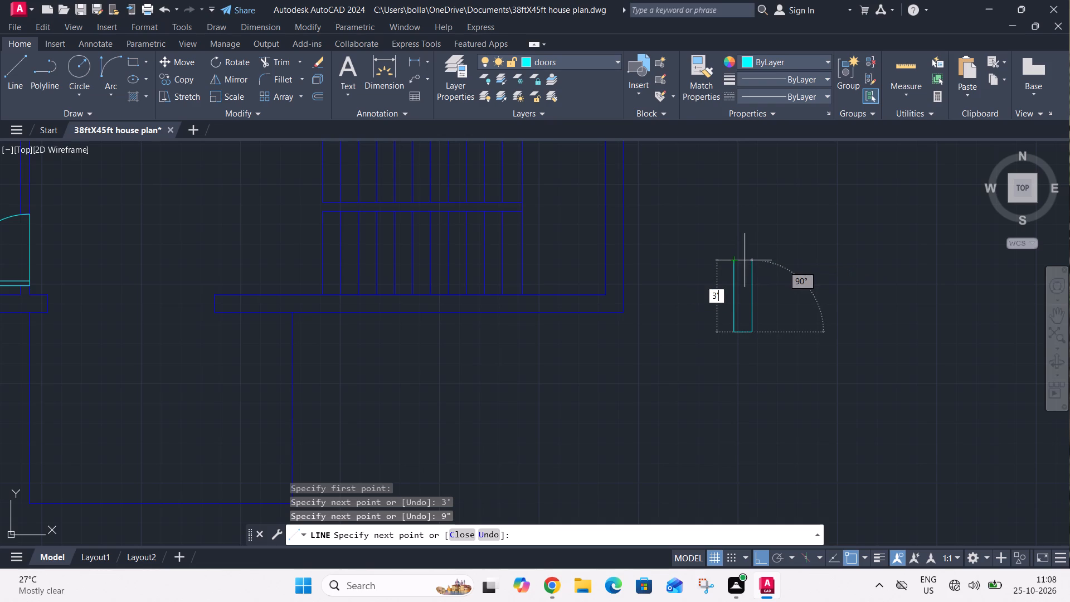
key("Return")
left_click(732, 260)
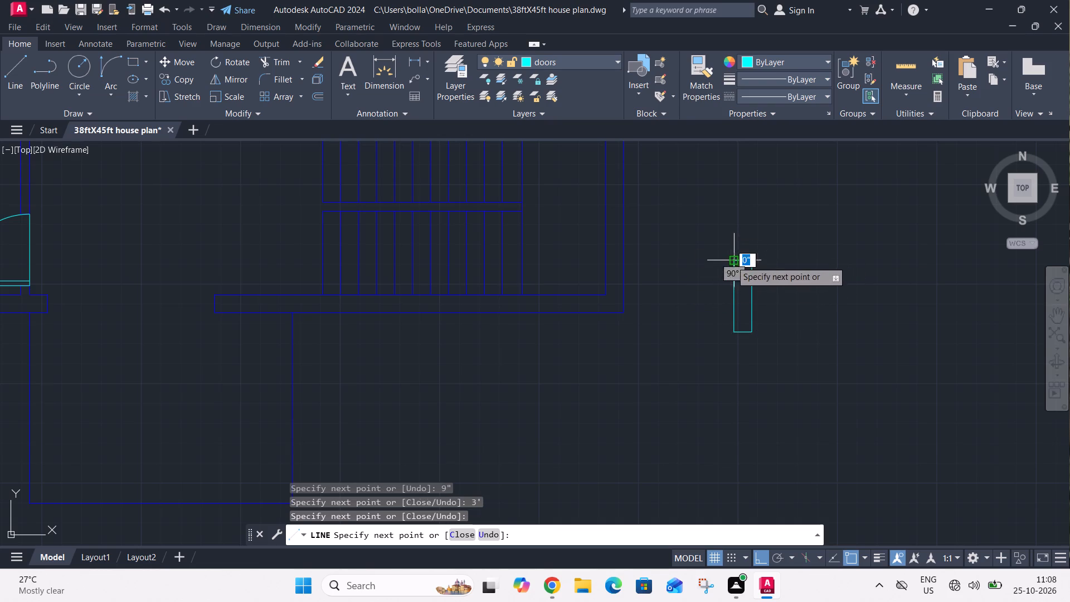
key("Escape")
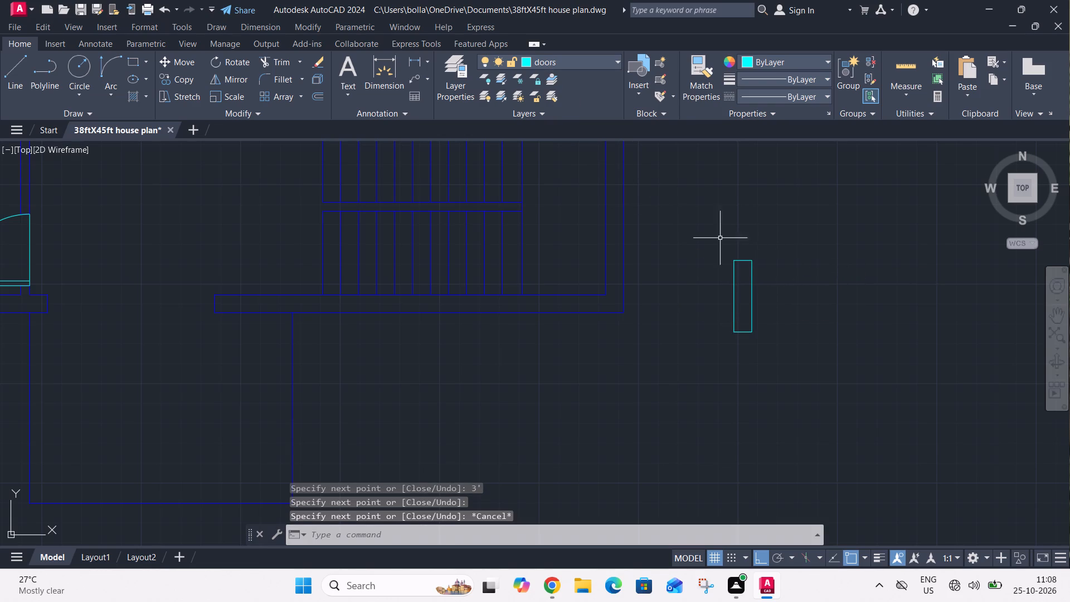
Assign the 3' by 9" rectangle's four lines to the windows layer.
left_click(718, 235)
left_click_drag(875, 440, 872, 428)
left_click(573, 63)
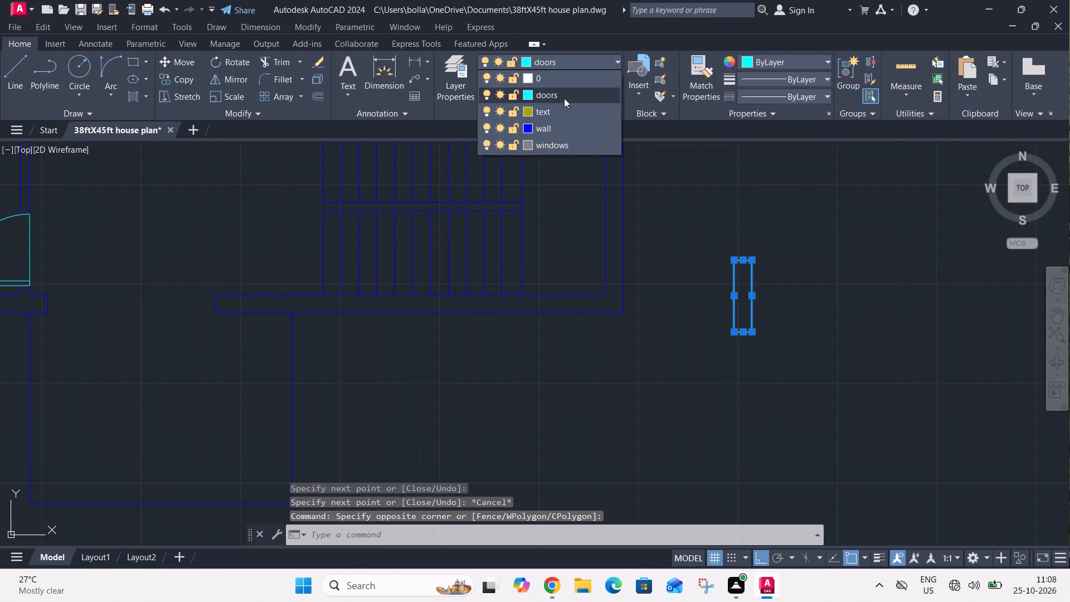
left_click(544, 144)
key("Escape")
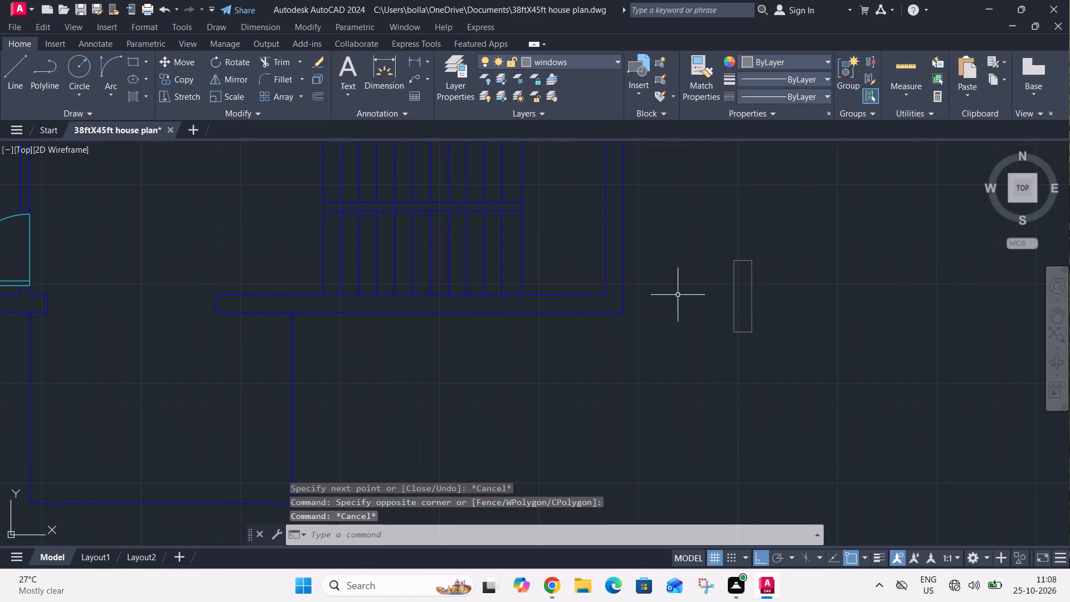
left_click(713, 243)
left_click(781, 346)
key("Escape")
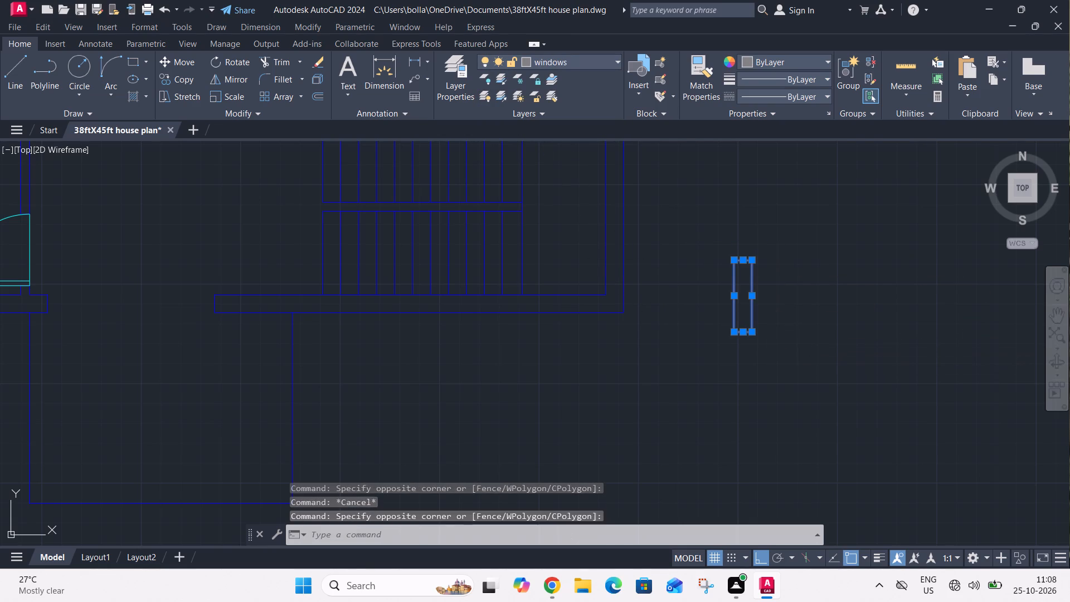
Draw a vertical centre line through the window rectangle between the midpoints of its two short sides.
key("l")
key("space")
left_click(740, 258)
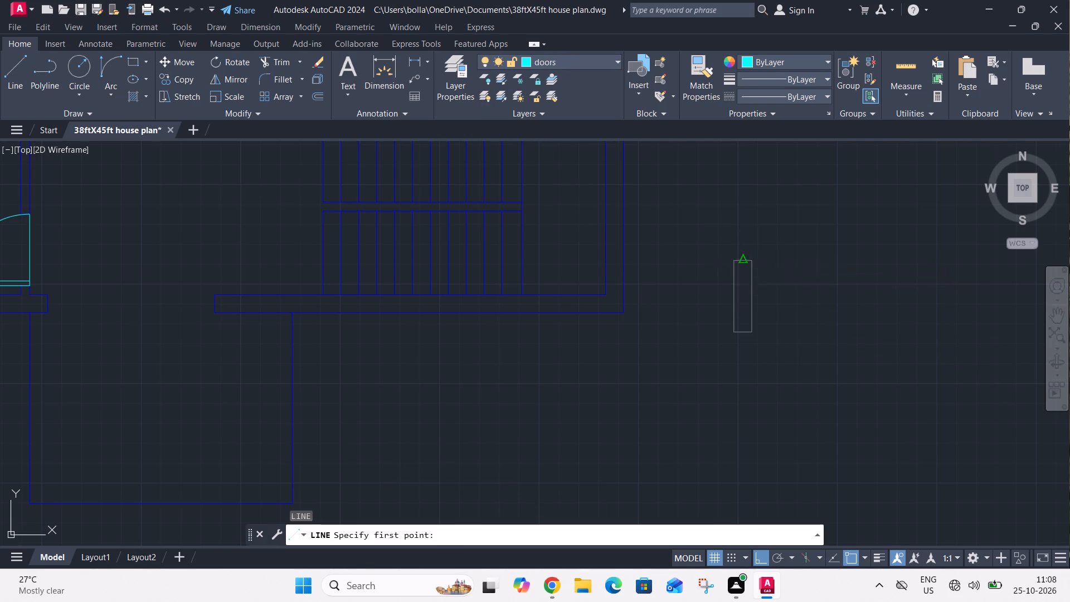
left_click(742, 334)
key("Escape")
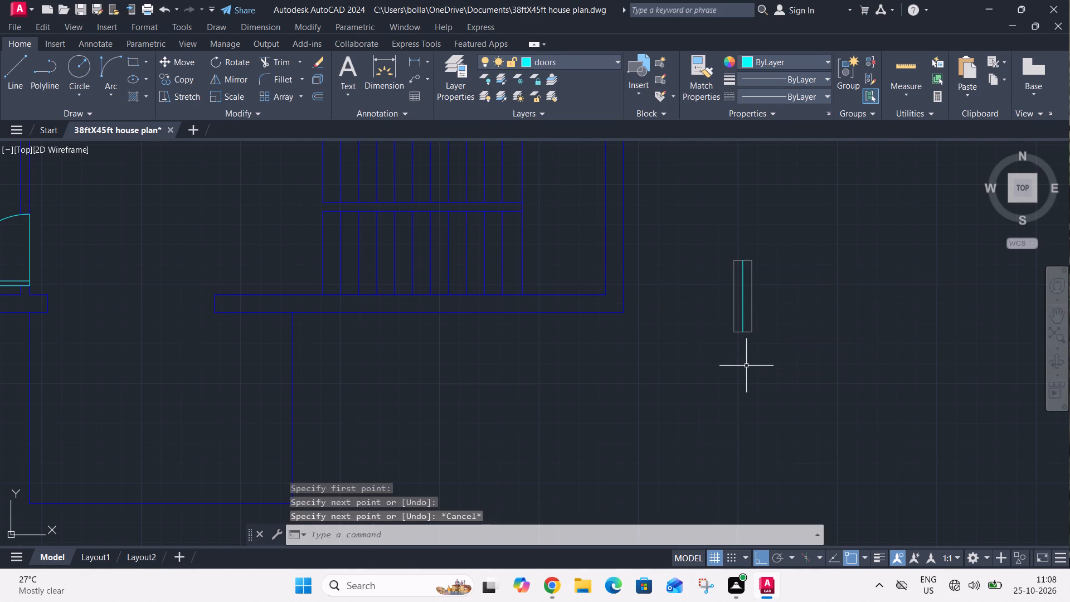
Offset the window rectangle's vertical centre line 1" to each side.
type("o")
key("space")
key("1")
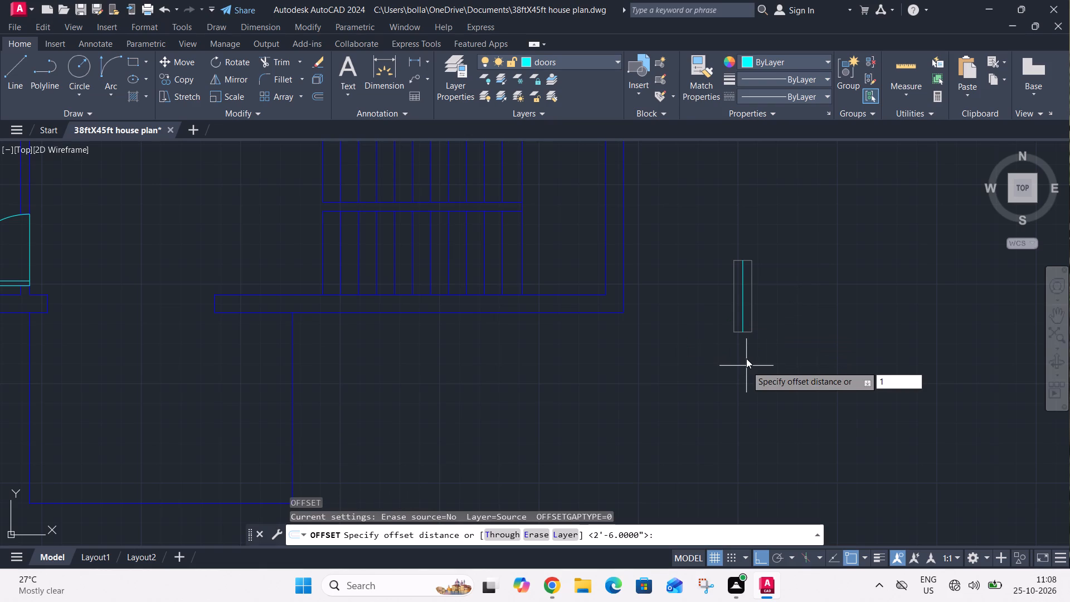
key("shift+quotedbl")
key("Return")
scroll(738, 292, "up", 1)
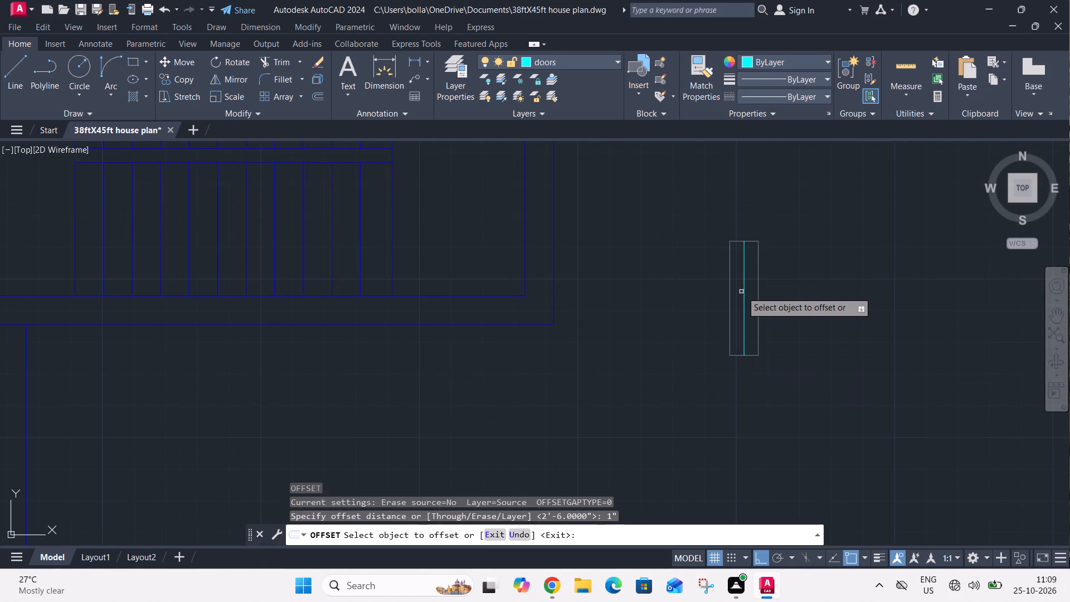
left_click(742, 292)
left_click(745, 298)
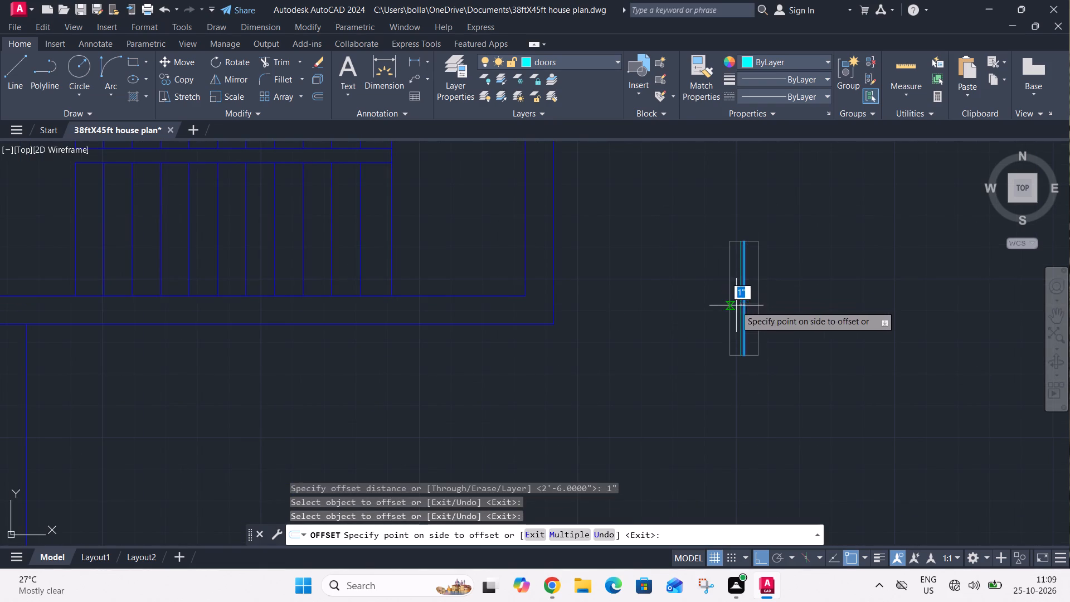
left_click(736, 305)
left_click(745, 302)
left_click(757, 300)
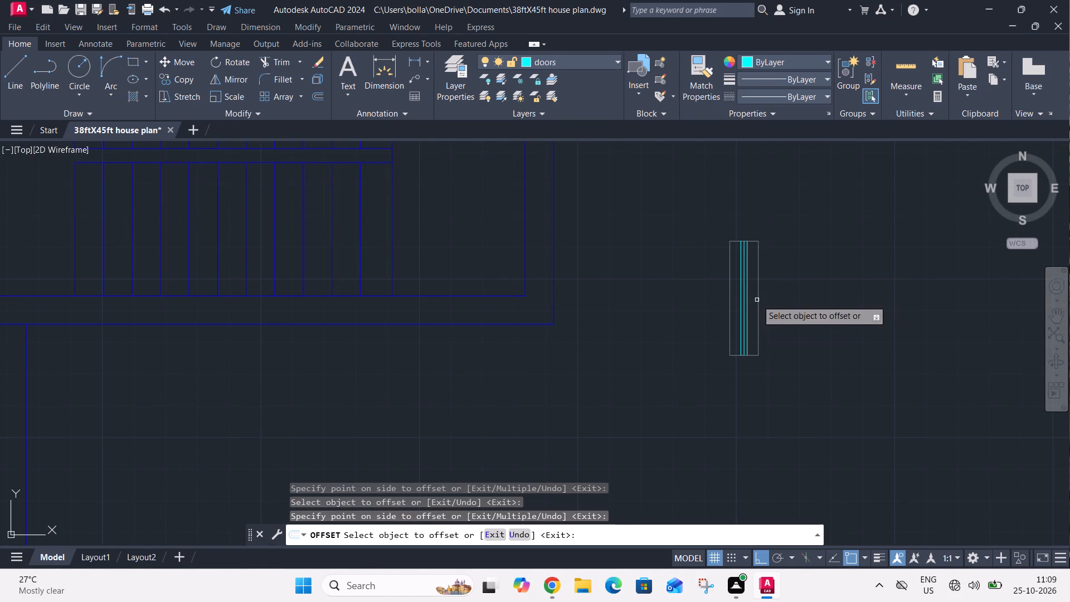
key("Escape")
Erase the window's original centre line between the two offset lines.
left_click(745, 301)
key("Delete")
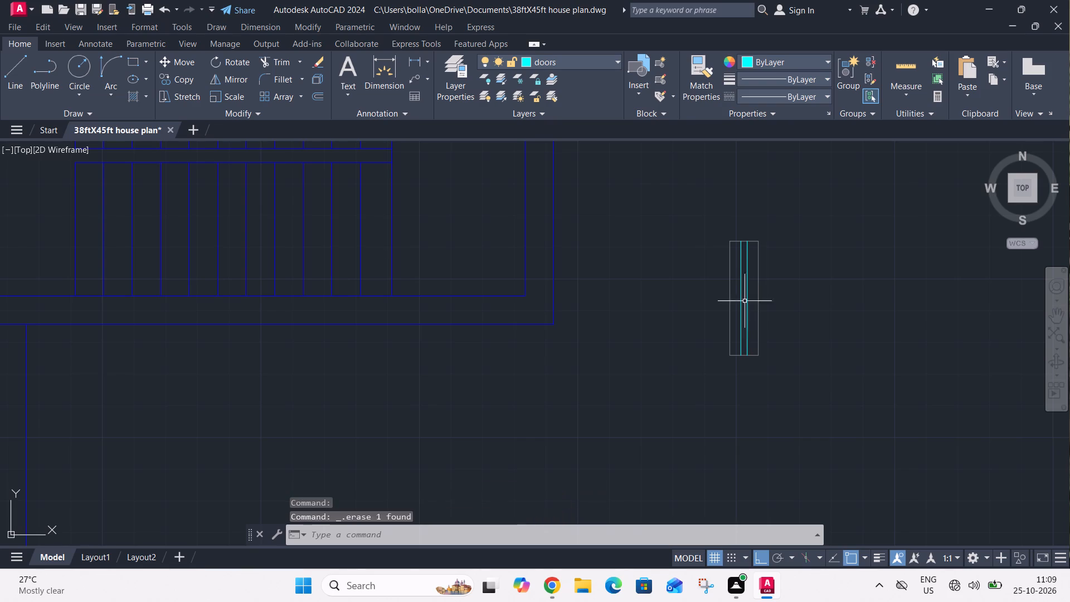
Assign all lines of the window symbol to the windows layer.
left_click(704, 224)
left_click(828, 376)
left_click(577, 54)
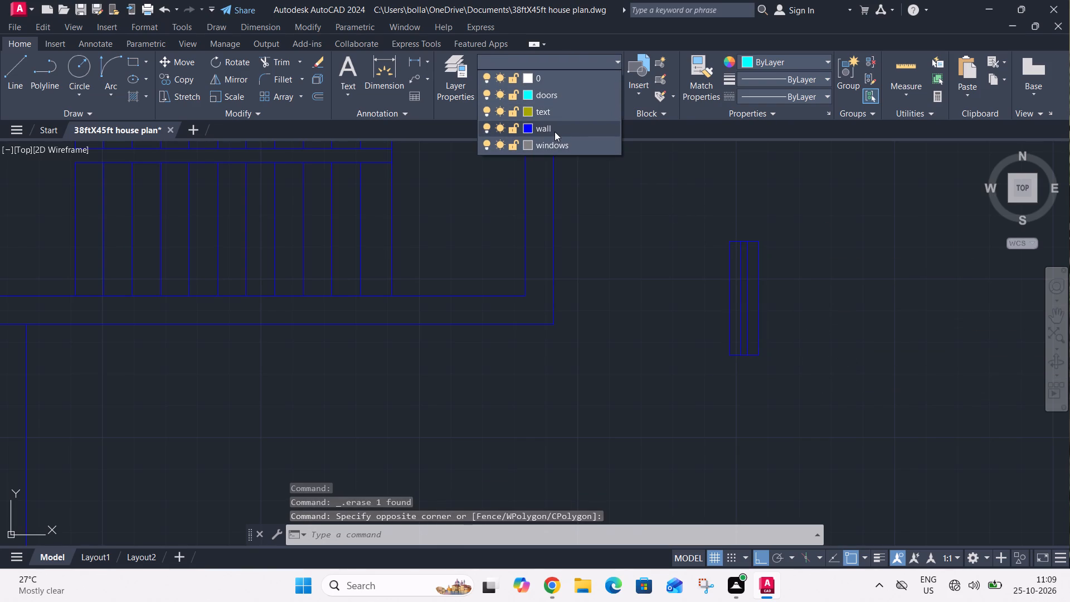
left_click(546, 144)
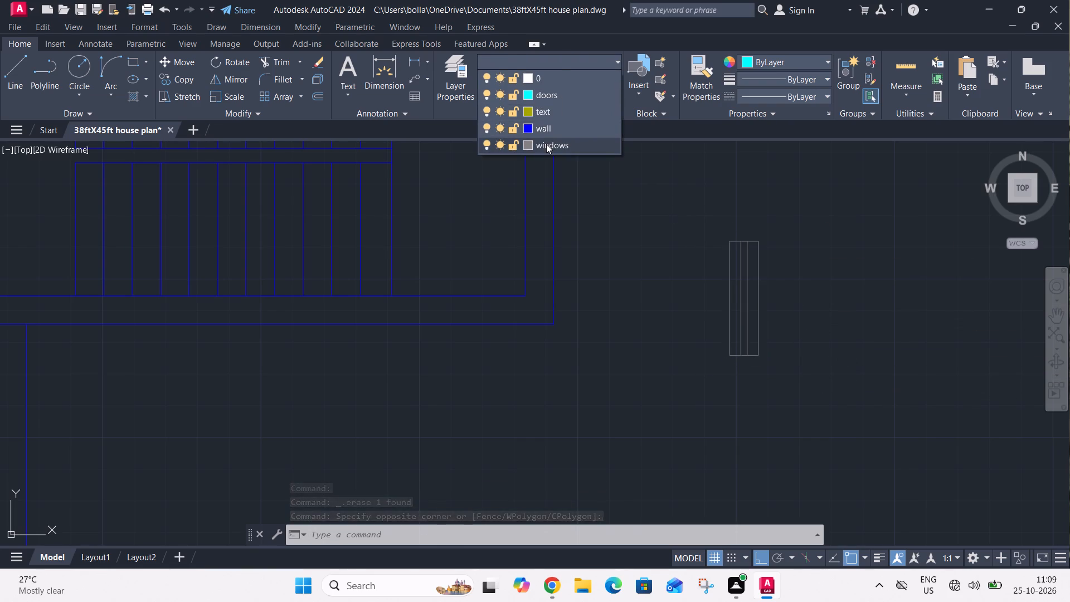
key("Escape")
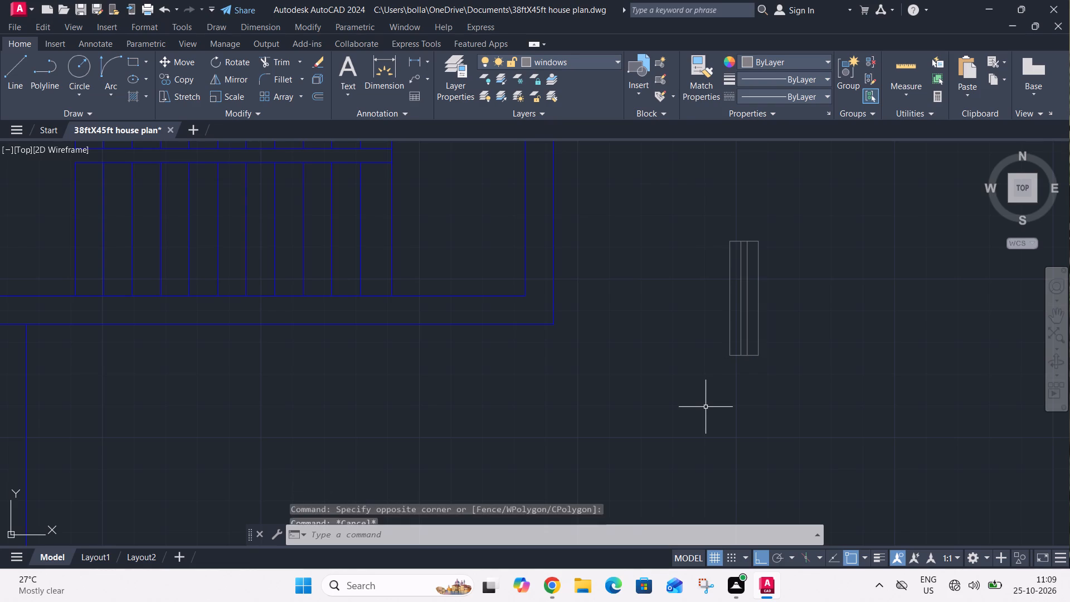
Copy the whole window symbol in multiple mode into the east outer wall, once at each of the three rooms north of the staircase.
scroll(706, 409, "down", 2)
left_click(690, 315)
left_click(738, 406)
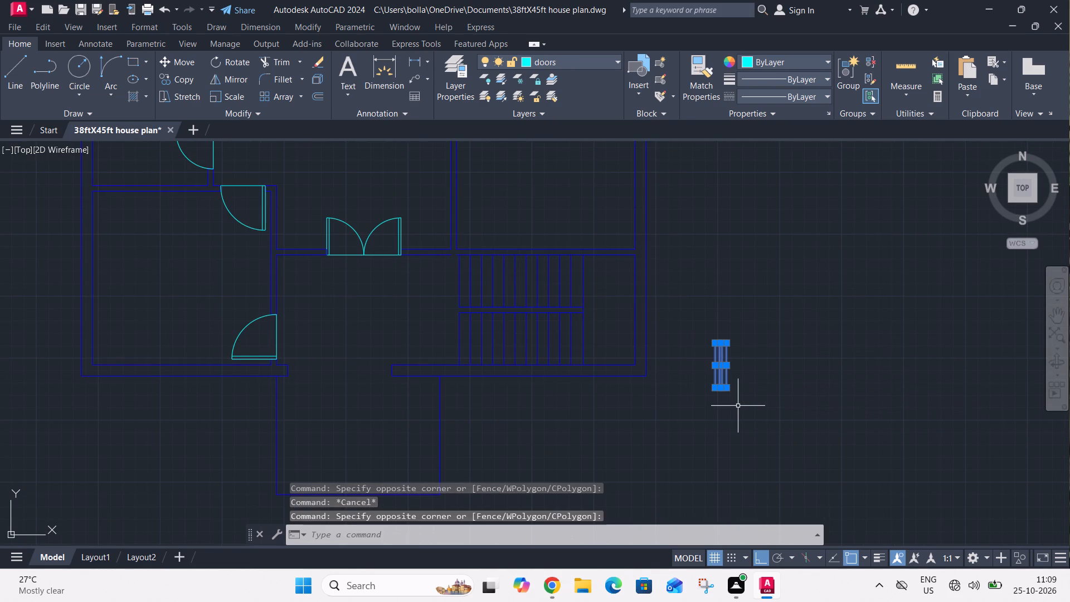
key("c")
key("o")
key("space")
type("m")
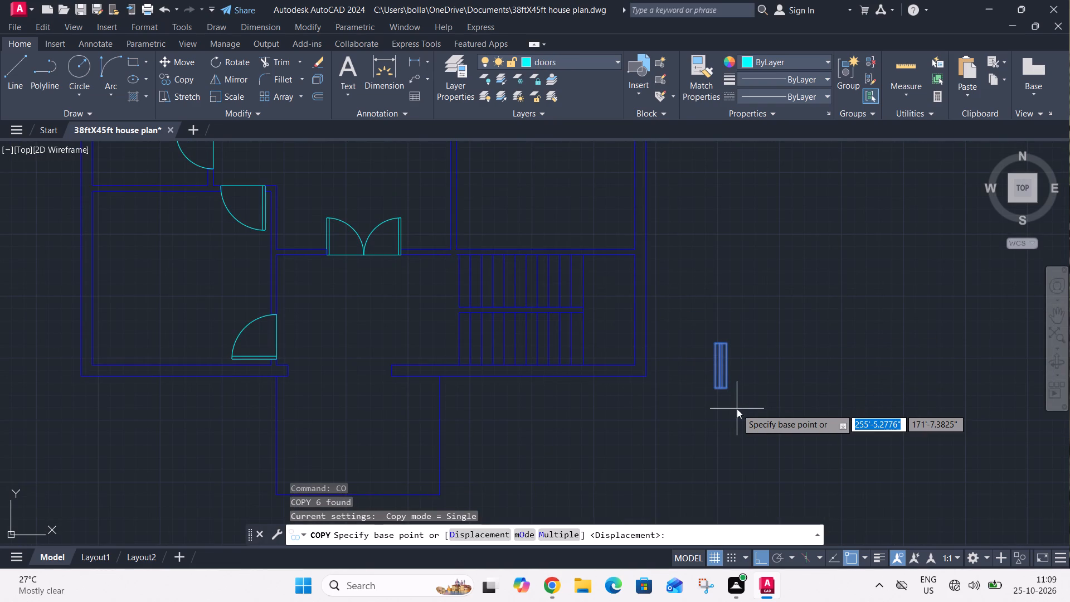
key("space")
left_click(711, 362)
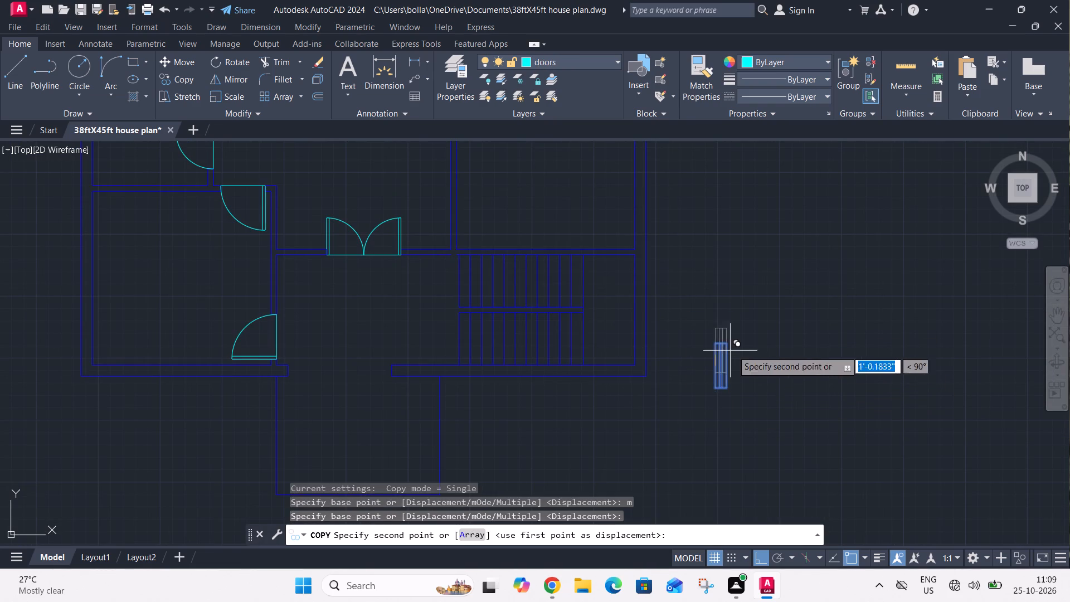
scroll(743, 352, "down", 5)
scroll(729, 298, "up", 4)
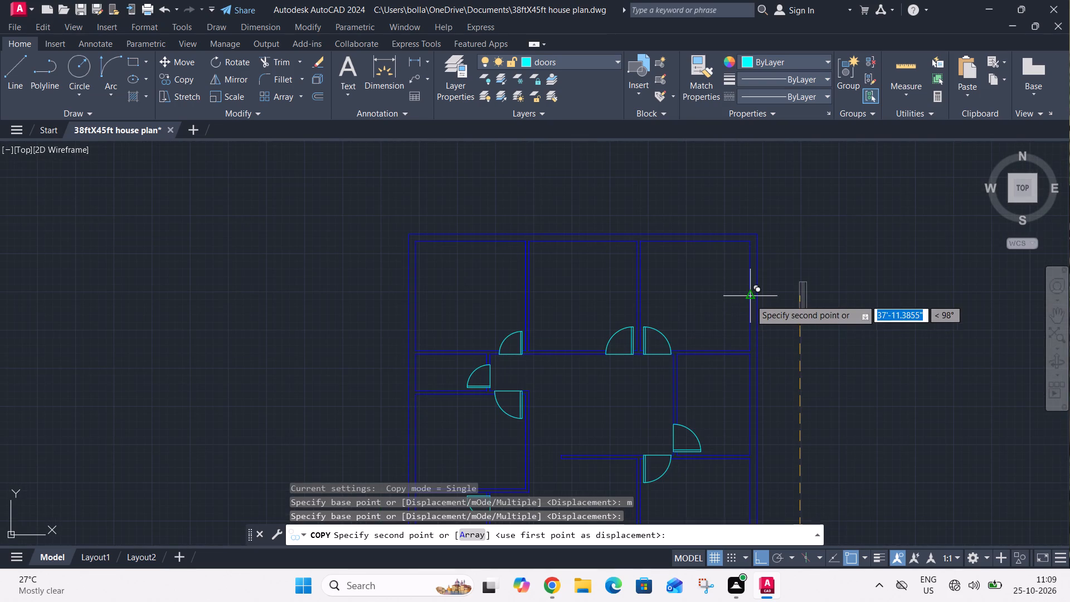
left_click(751, 292)
scroll(767, 269, "down", 2)
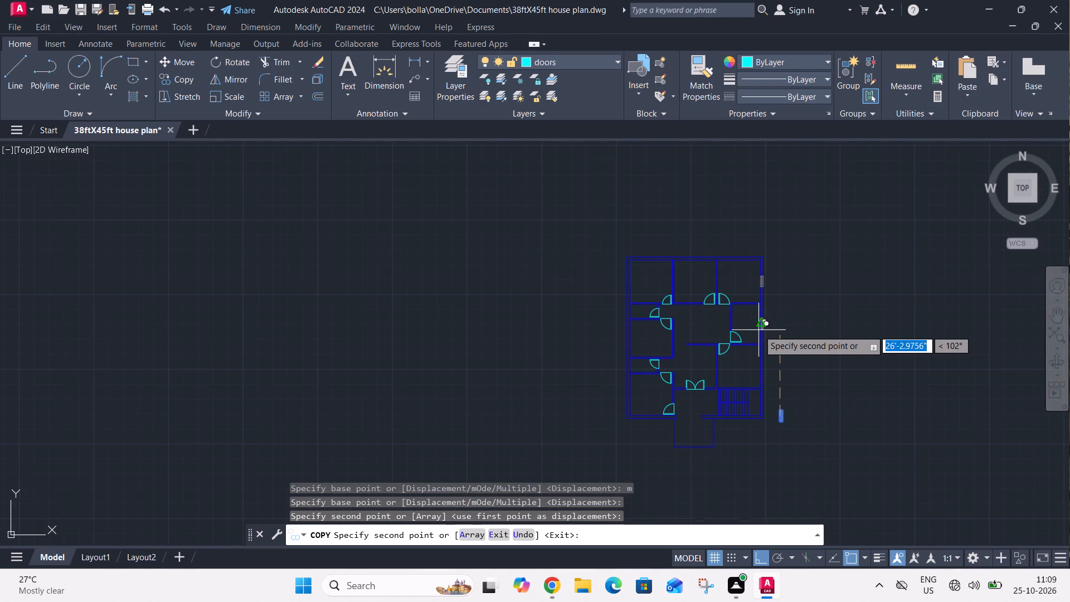
scroll(758, 330, "up", 2)
left_click(764, 310)
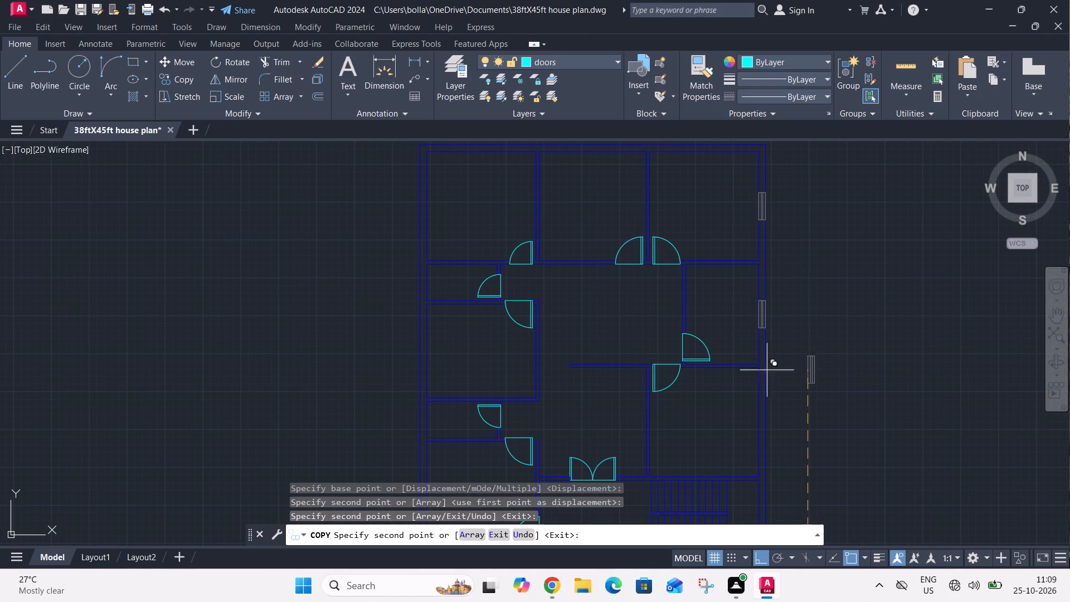
left_click(760, 424)
Place window copies on the west wall: at both wall faces in the southwest room, and one each in the middle and northwest rooms.
scroll(784, 347, "down", 2)
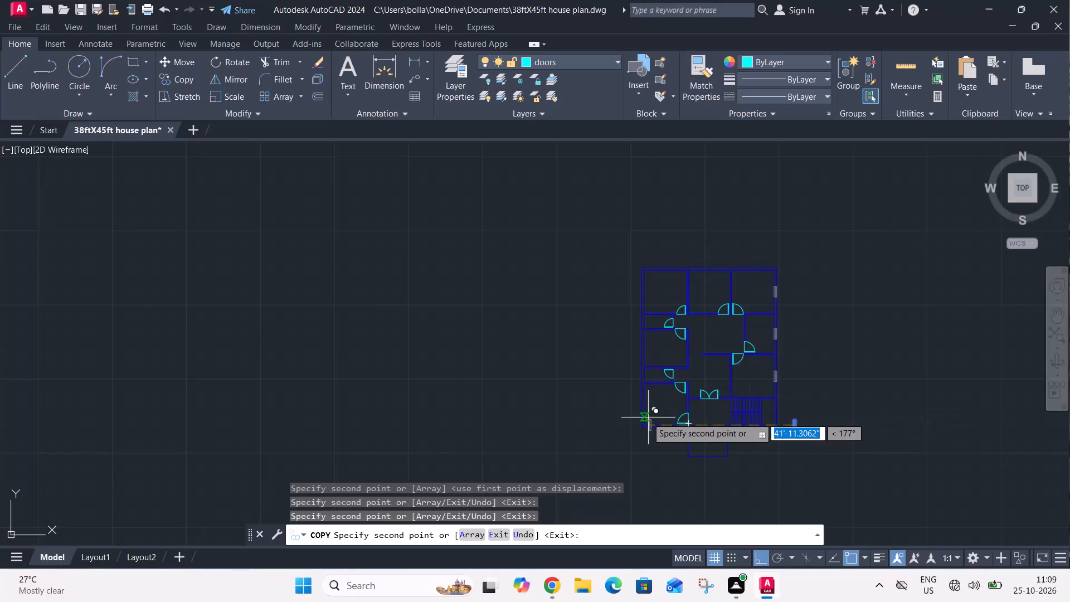
scroll(648, 407, "up", 3)
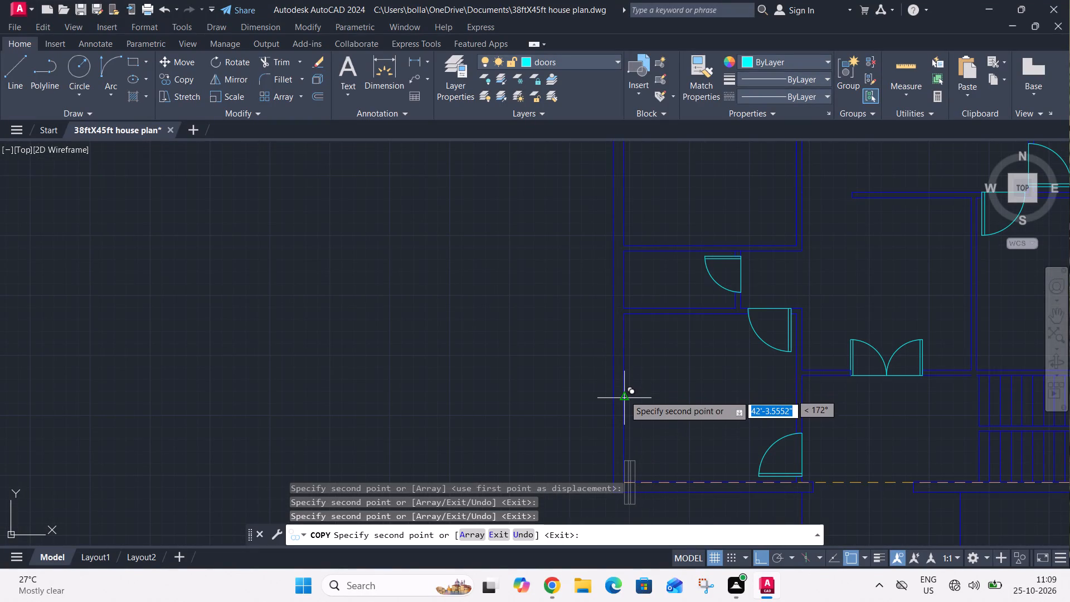
left_click(624, 396)
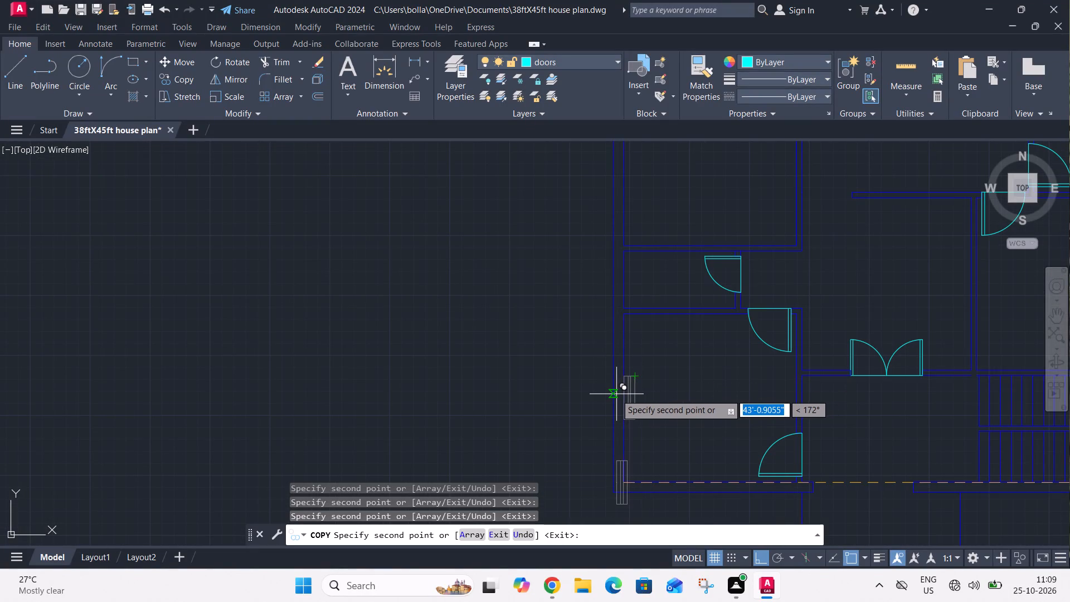
left_click(612, 397)
middle_click_drag(640, 355, 636, 376)
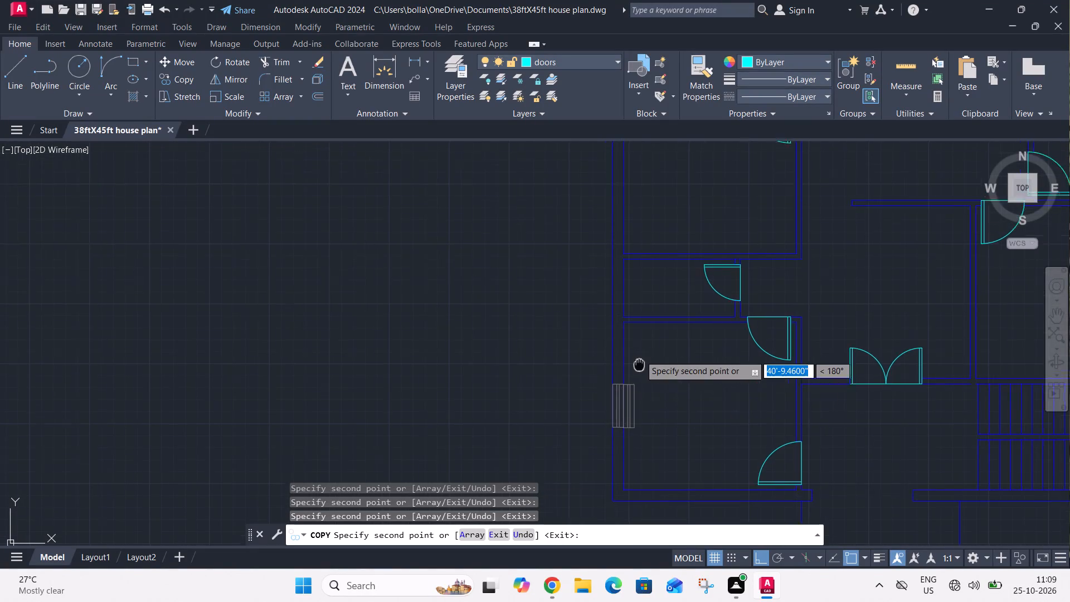
middle_click_drag(636, 376, 606, 498)
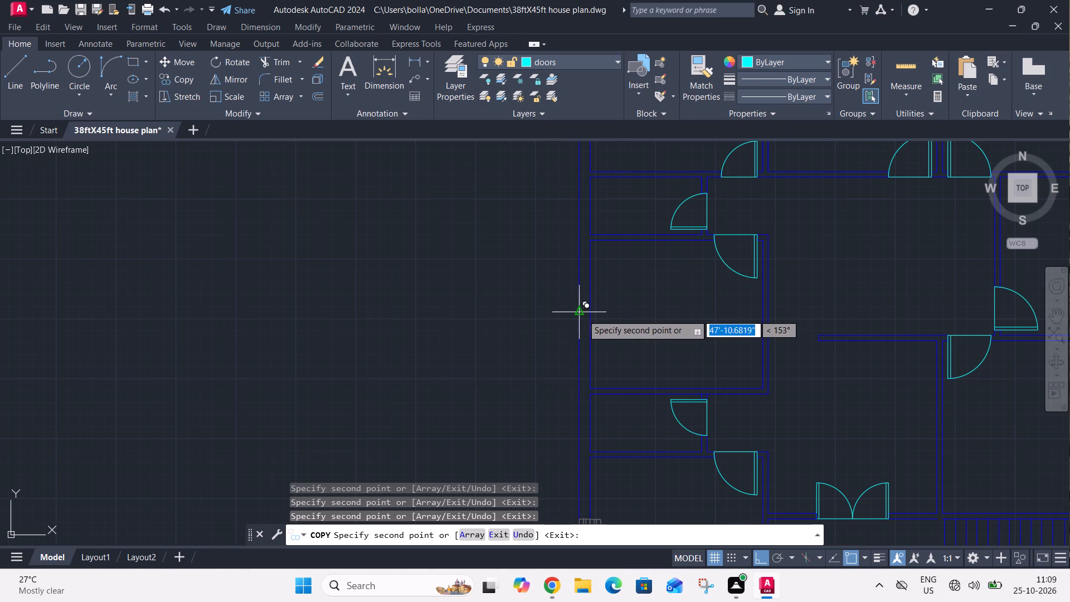
left_click(582, 314)
middle_click_drag(617, 285, 562, 506)
scroll(558, 484, "up", 1)
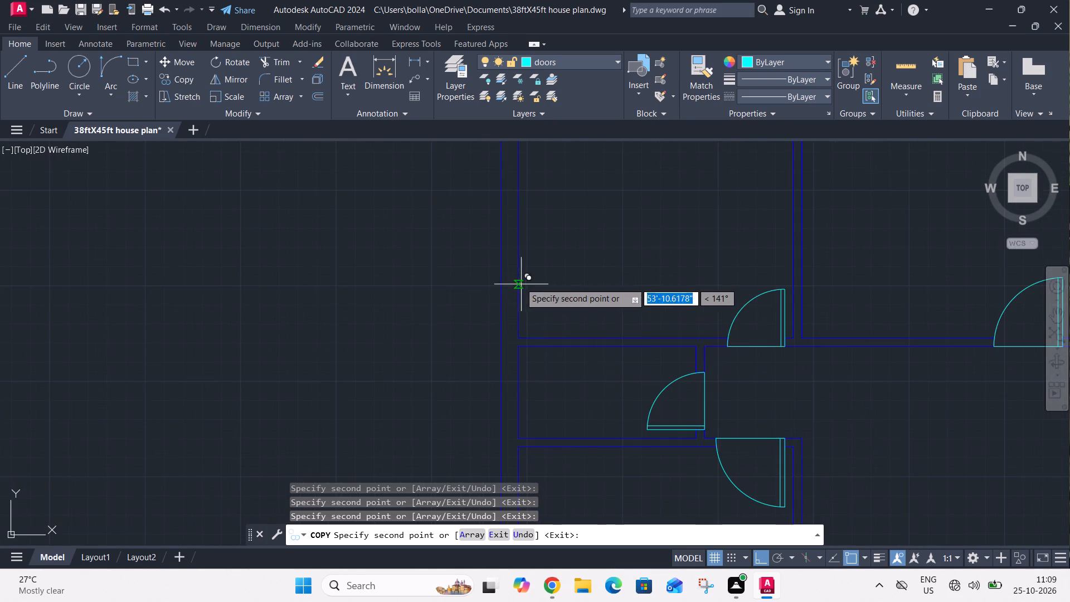
scroll(521, 275, "down", 2)
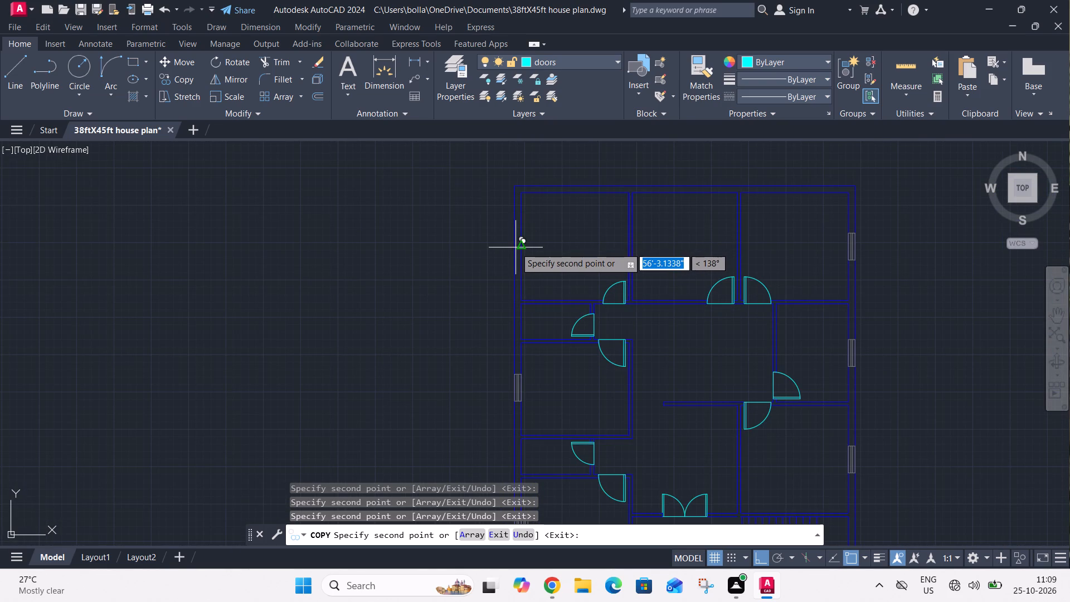
middle_click_drag(518, 243, 563, 337)
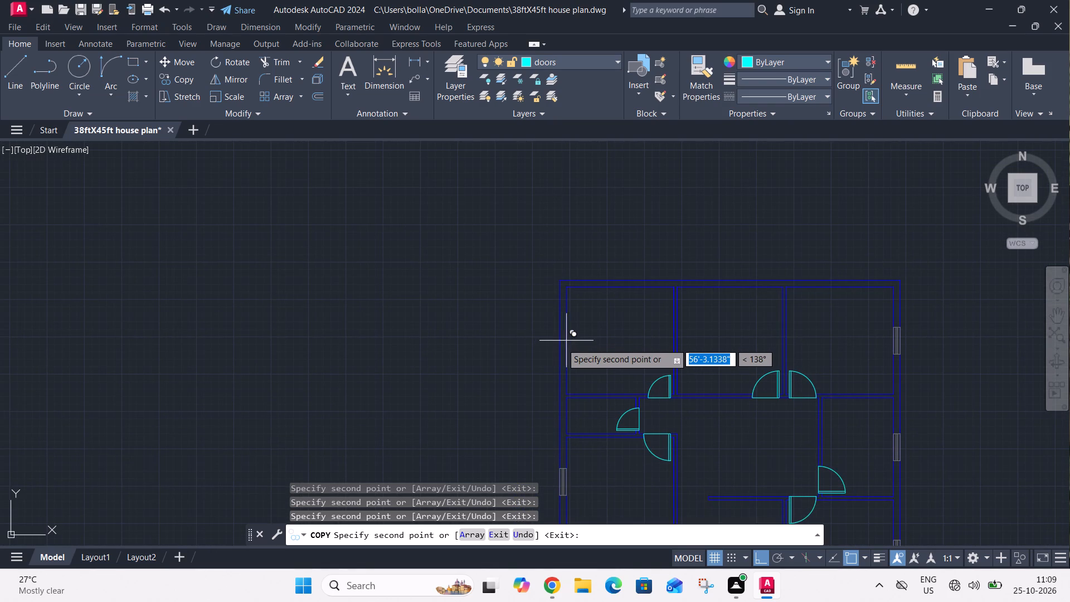
scroll(562, 341, "up", 2)
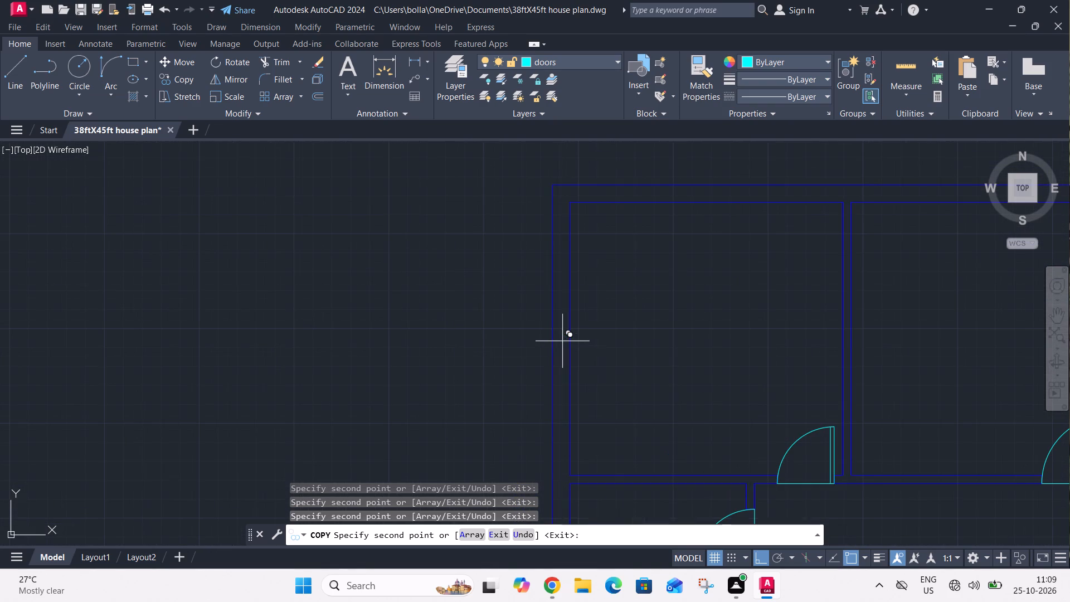
left_click(553, 342)
scroll(571, 304, "down", 3)
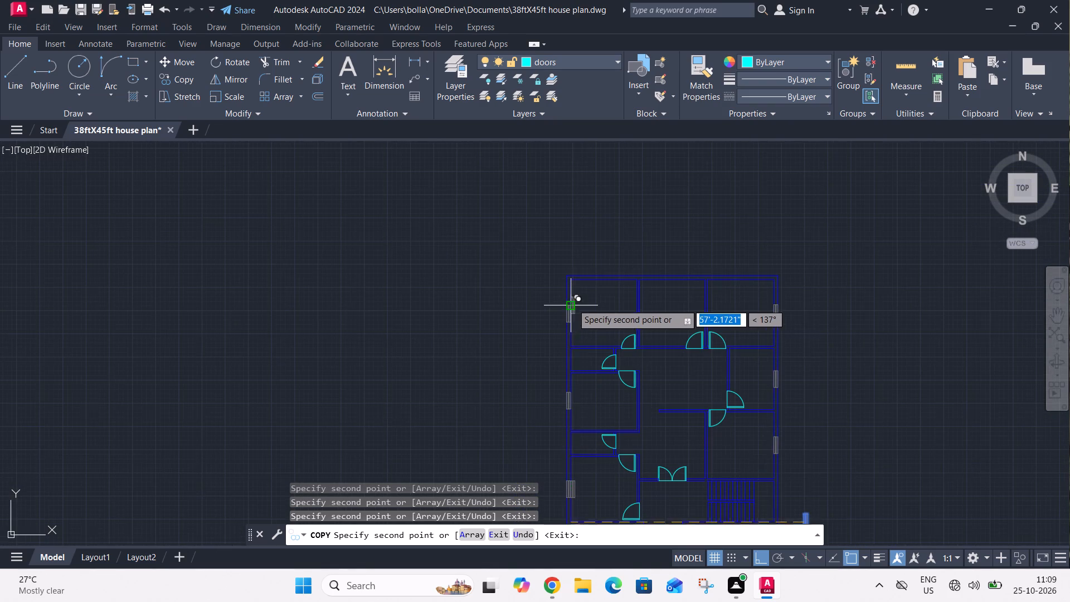
key("Escape")
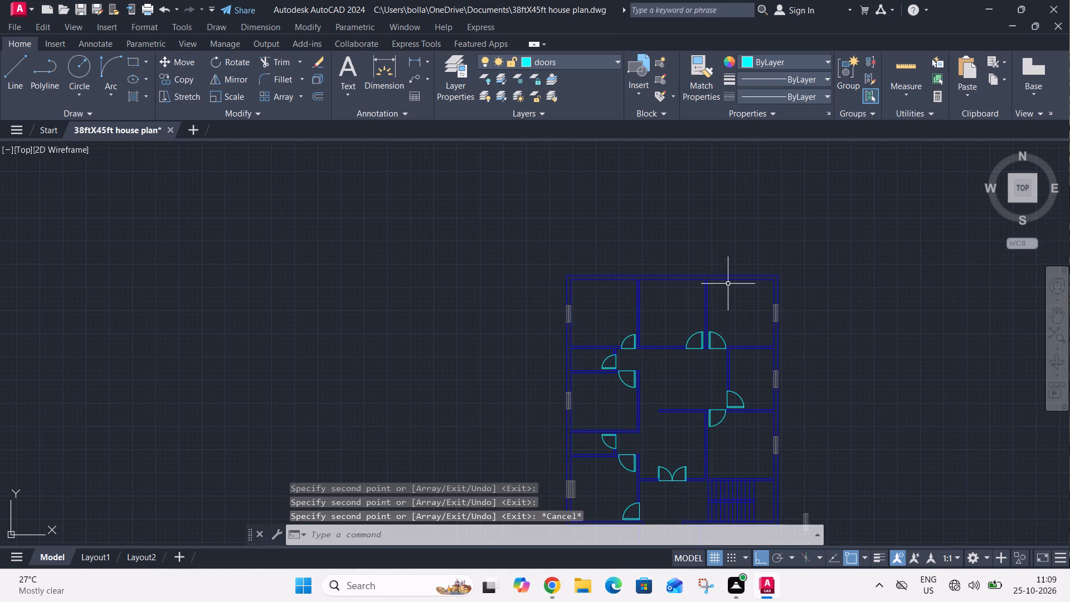
Erase the extra window copy projecting inside the west wall of the southwest room.
scroll(728, 284, "down", 2)
scroll(737, 377, "up", 2)
scroll(607, 367, "up", 4)
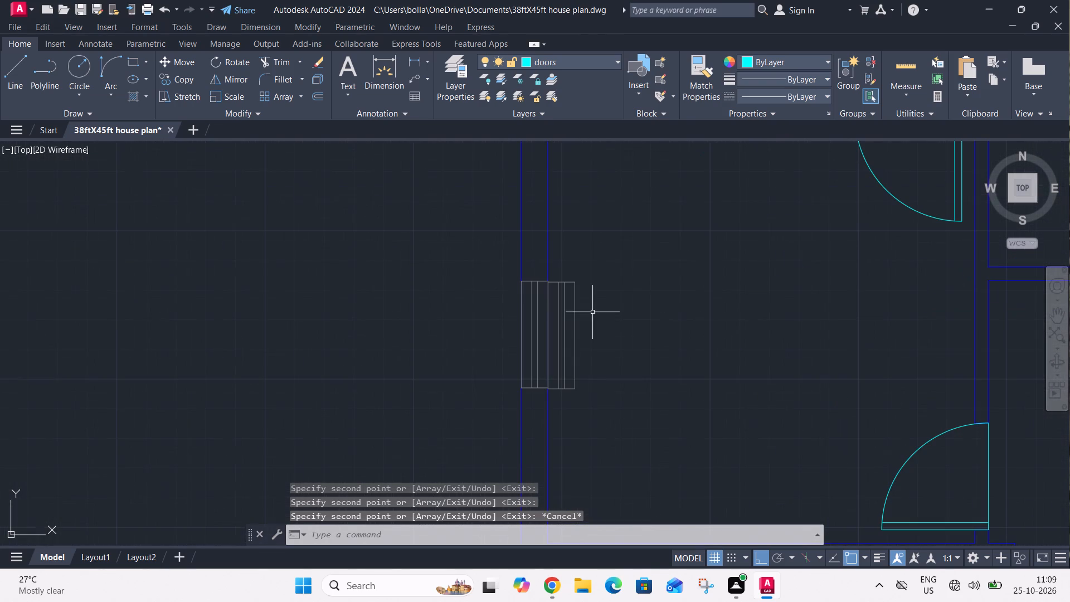
left_click(604, 270)
key("Escape")
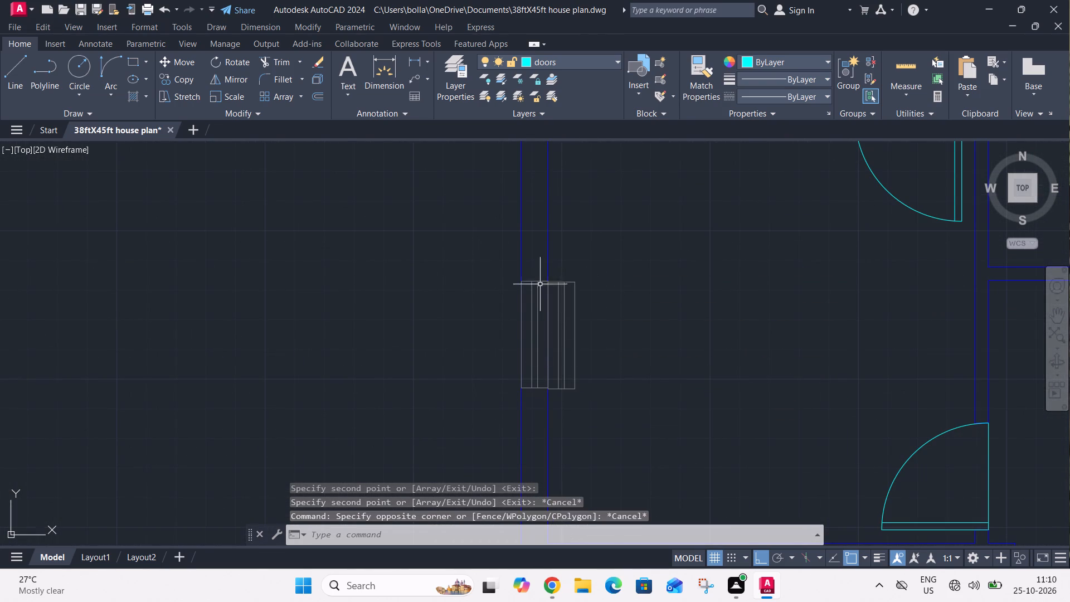
left_click(540, 274)
left_click(610, 405)
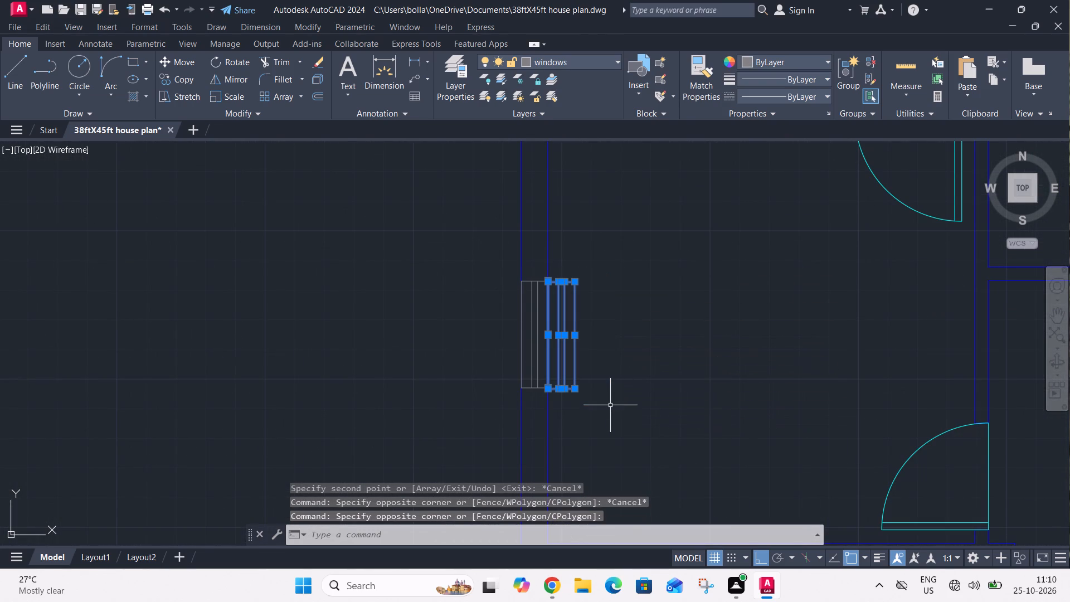
key("Delete")
Make windows the current layer and draw the missing inner side line of the southwest room's window between its two short ends.
scroll(606, 377, "down", 3)
scroll(593, 351, "up", 3)
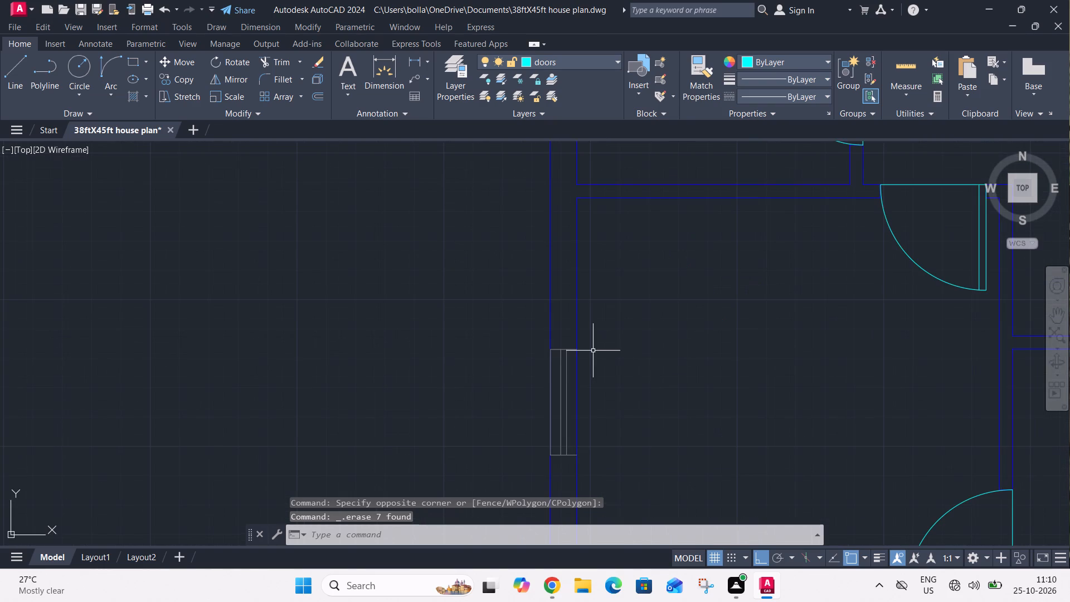
key("l")
key("Escape")
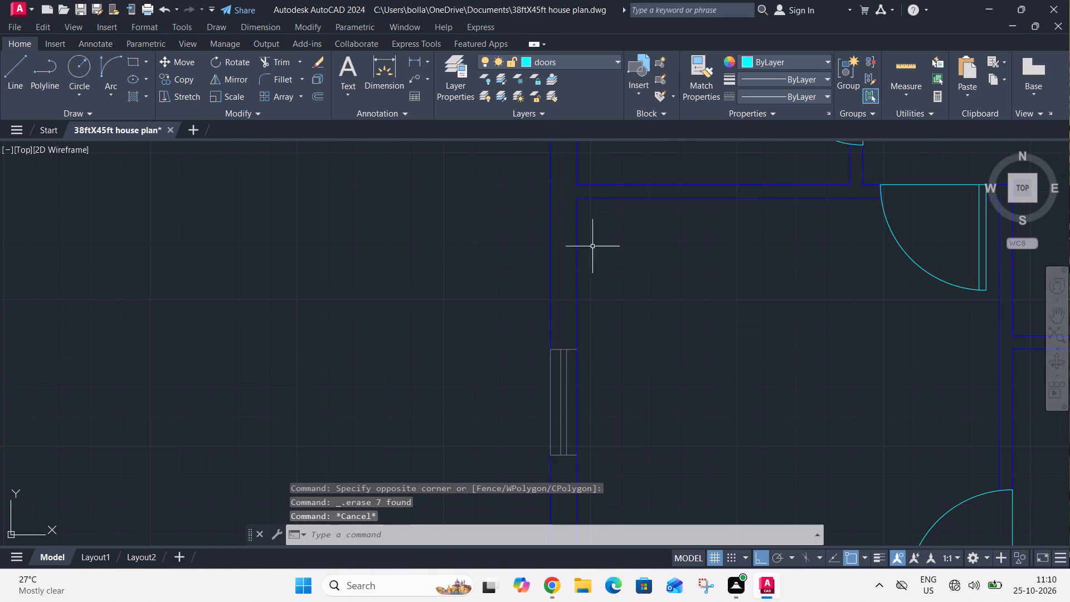
left_click(565, 61)
left_click(550, 148)
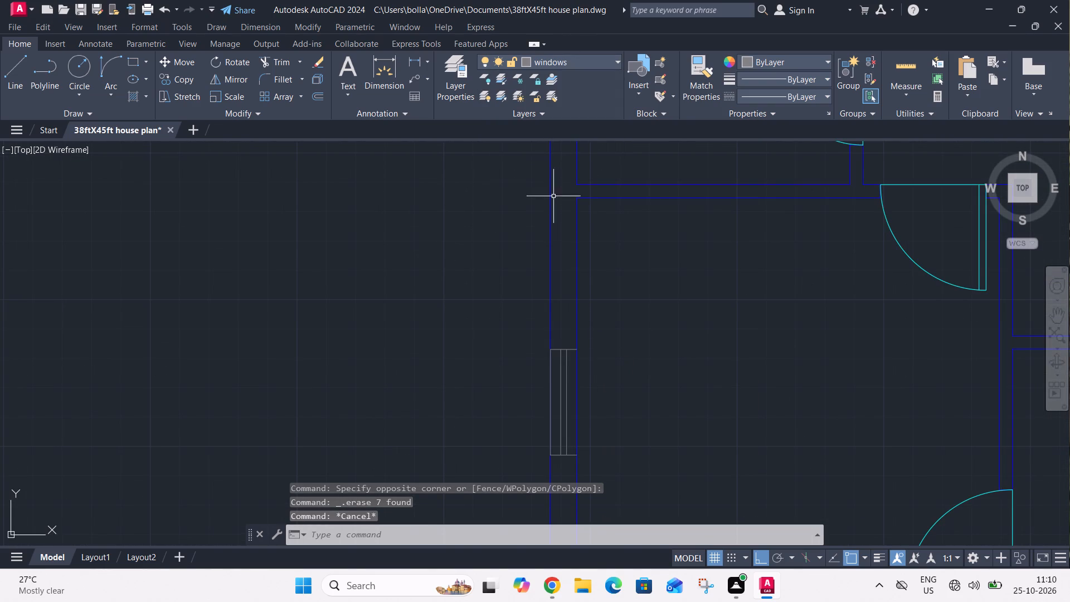
key("l")
key("space")
left_click(579, 345)
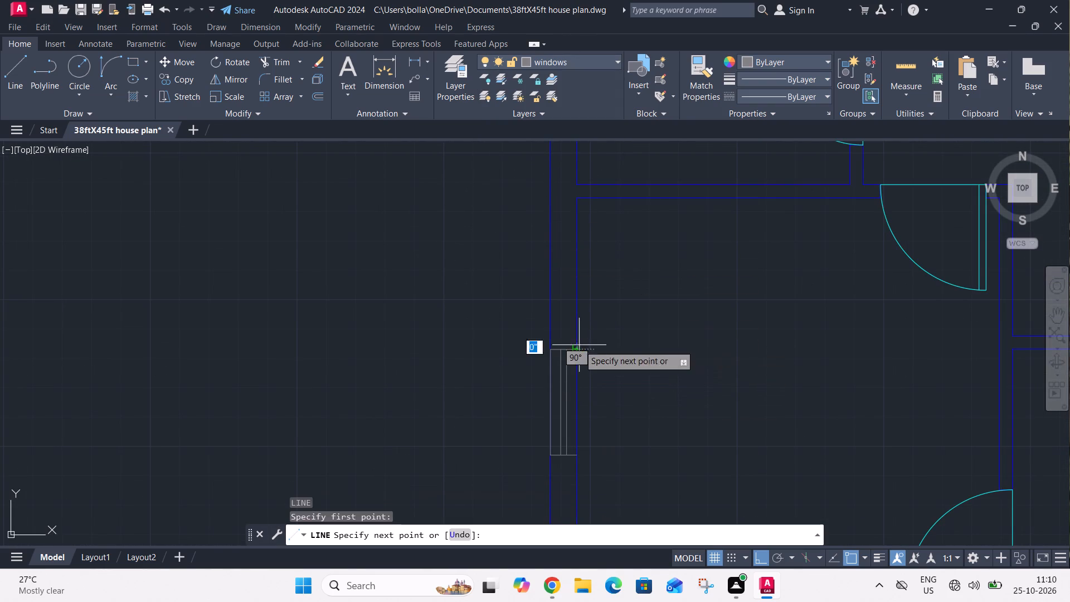
left_click(577, 455)
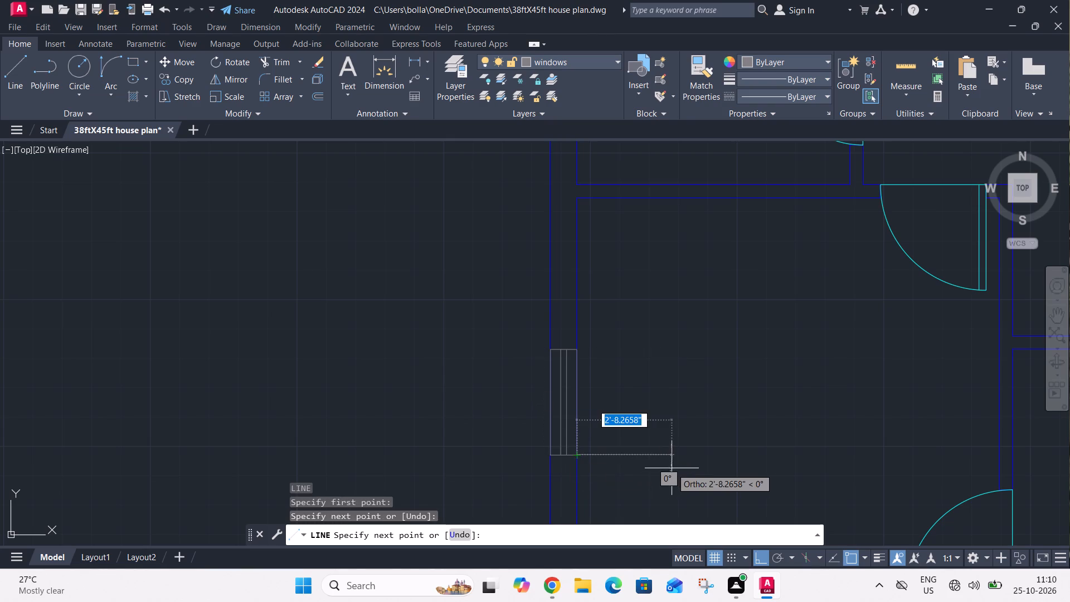
key("Escape")
scroll(578, 402, "up", 3)
left_click(586, 395)
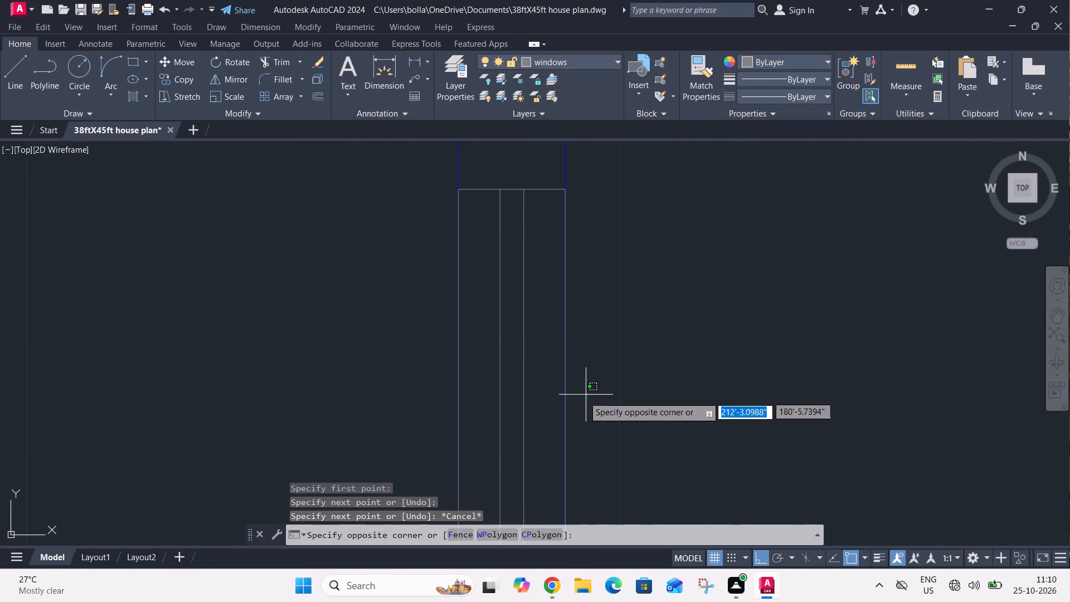
left_click(546, 423)
key("Escape")
scroll(561, 332, "down", 4)
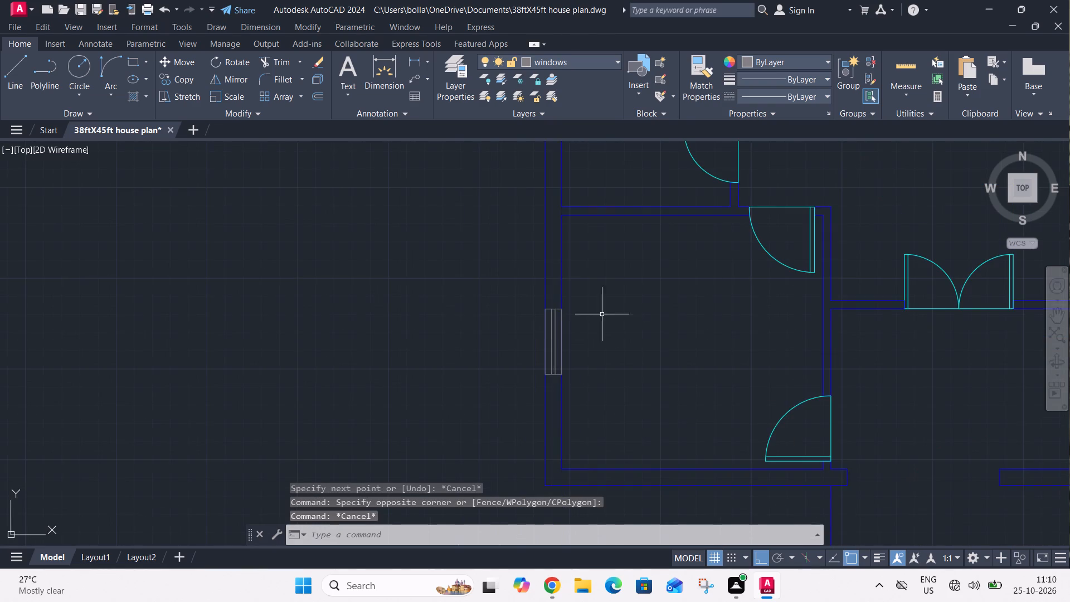
Rotate the spare window symbol outside the east wall 90° about its southeast corner so it lies horizontally.
scroll(659, 332, "down", 2)
middle_click_drag(804, 355, 548, 362)
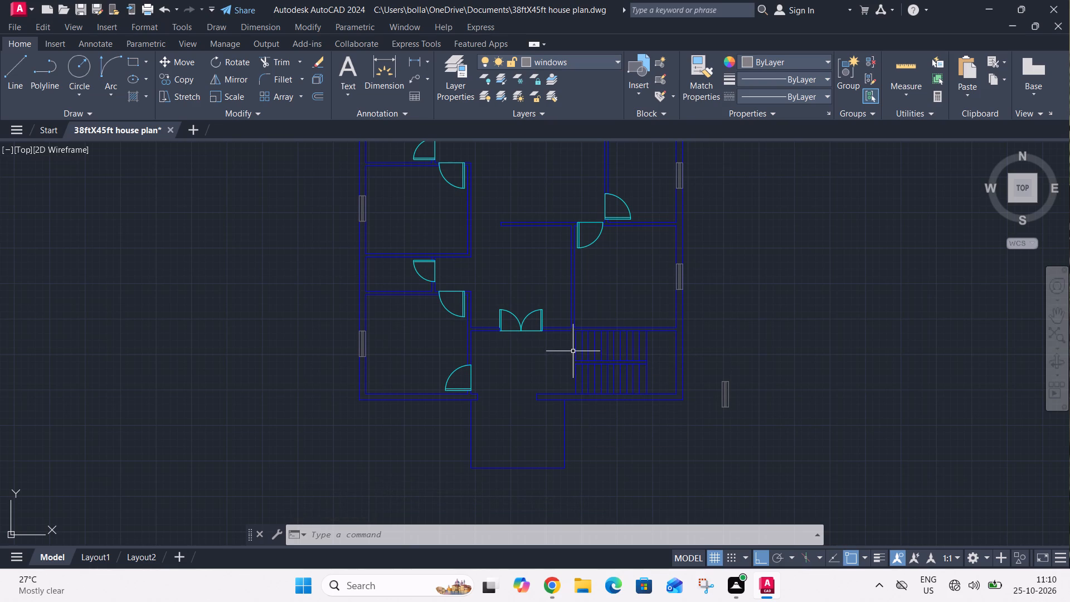
scroll(712, 380, "up", 2)
left_click(767, 381)
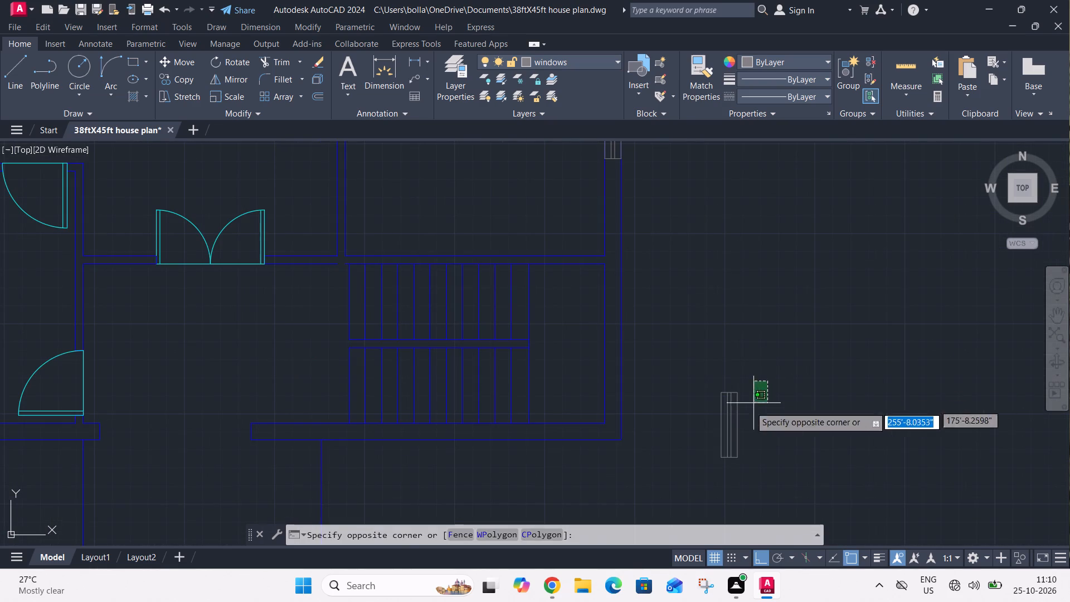
left_click(694, 479)
key("r")
key("o")
key("space")
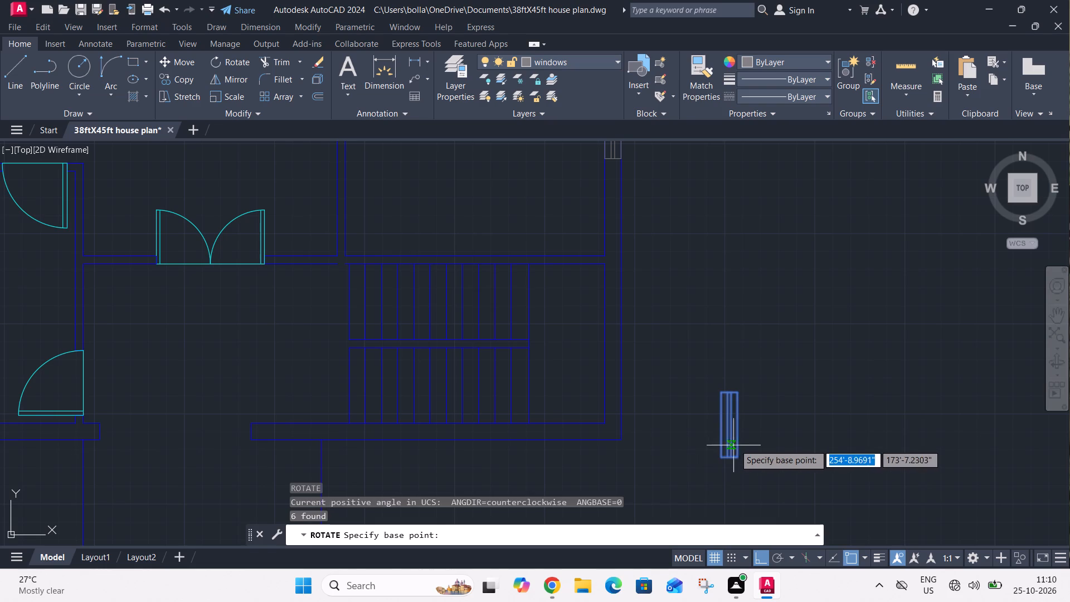
left_click(740, 459)
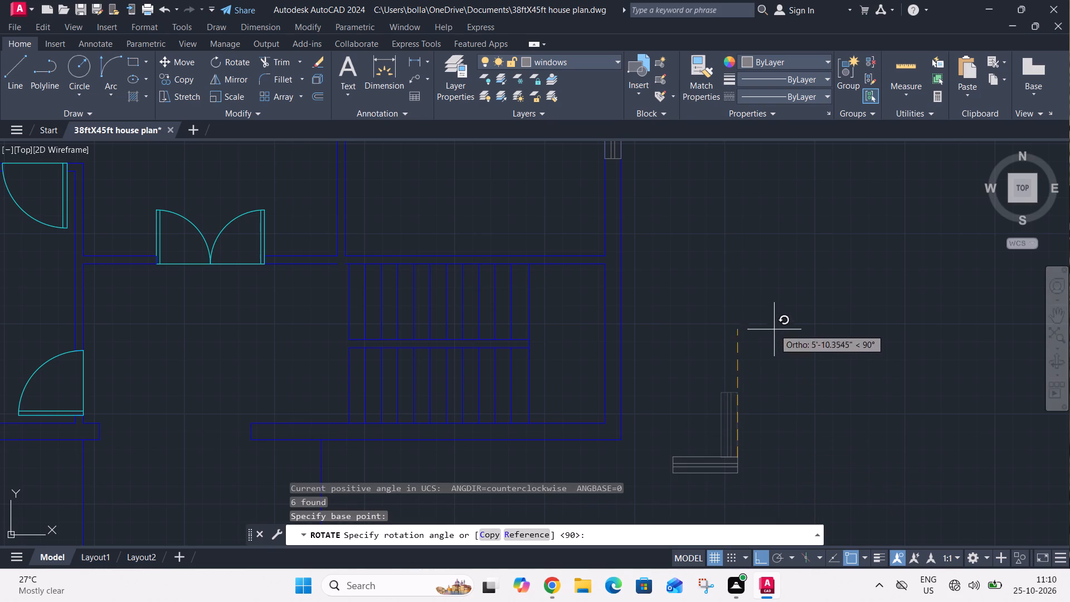
left_click(772, 320)
Copy the horizontal window symbol in multiple mode into the south outer wall, beside the staircase and at the southwest room.
left_click_drag(648, 445, 664, 453)
left_click(792, 503)
key("c")
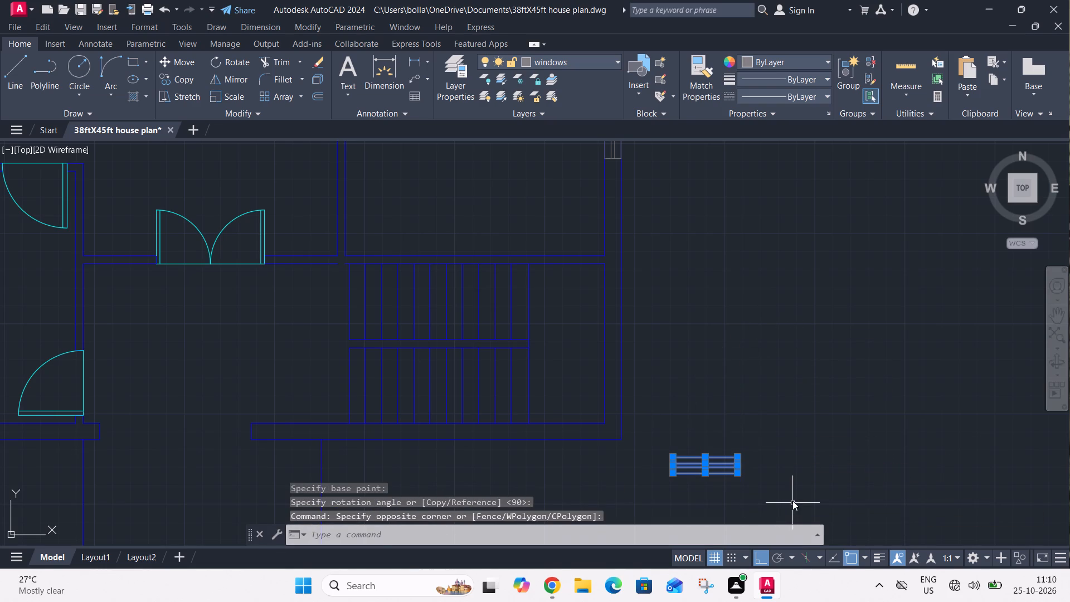
key("o")
key("space")
type("m")
key("space")
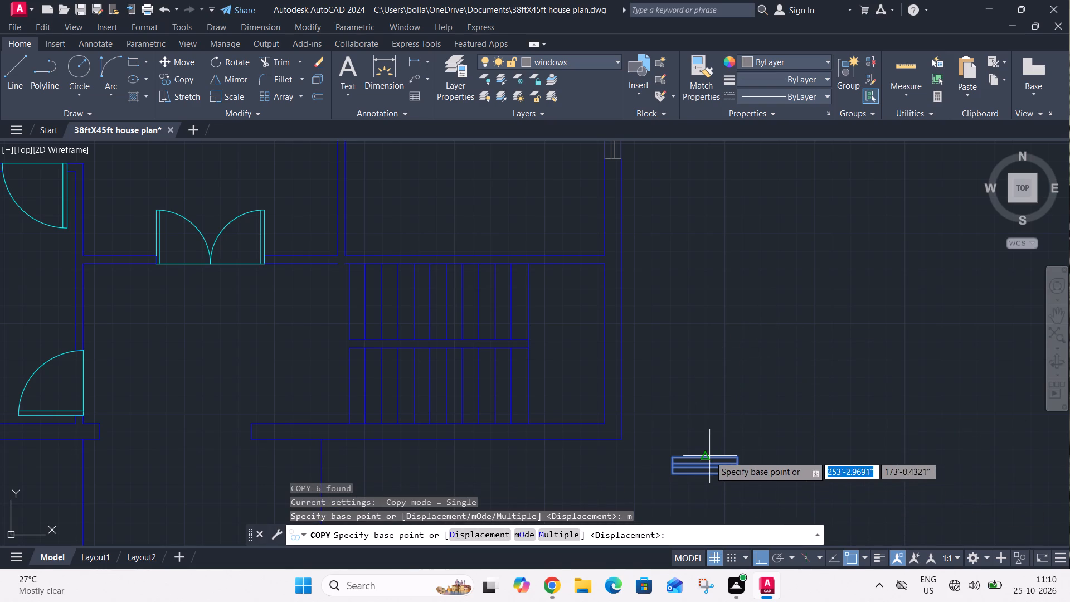
left_click(707, 456)
left_click(566, 424)
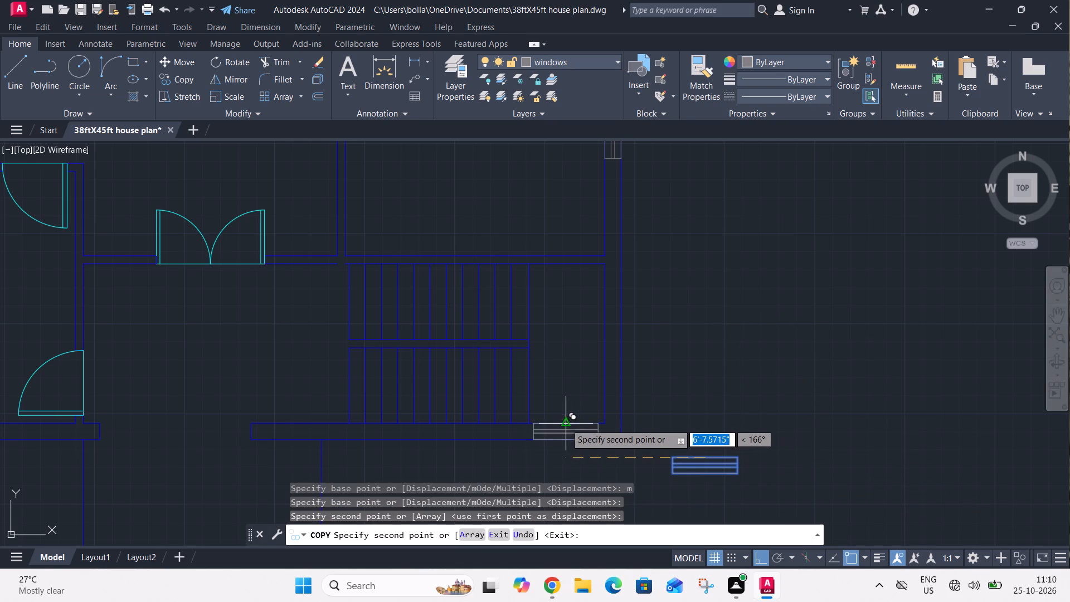
scroll(603, 397, "down", 2)
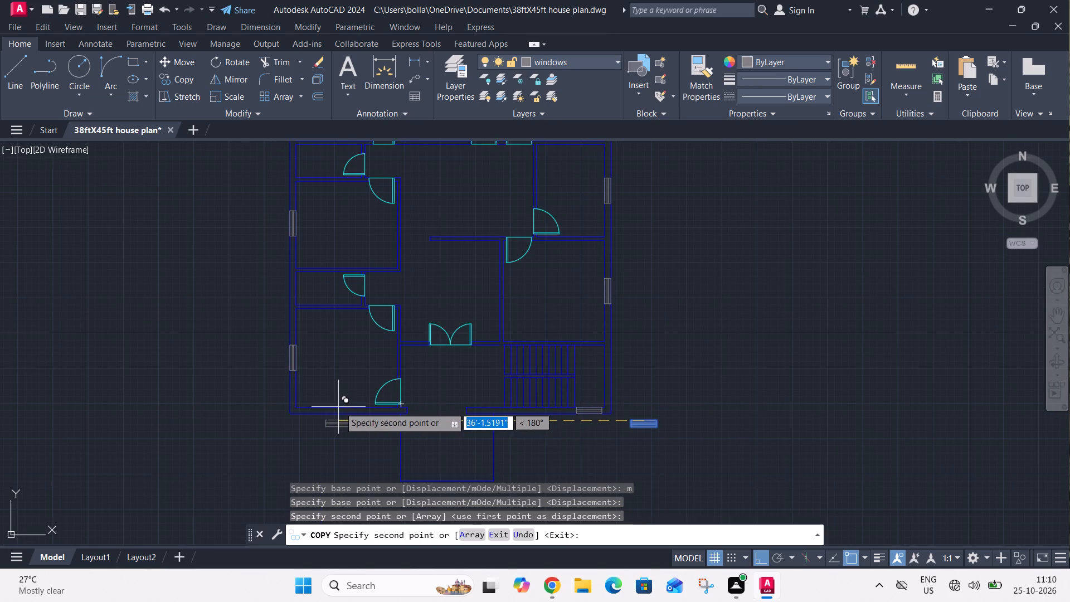
left_click(344, 406)
Place further window copies in the north outer wall, one at each of the three northern rooms.
scroll(373, 390, "down", 3)
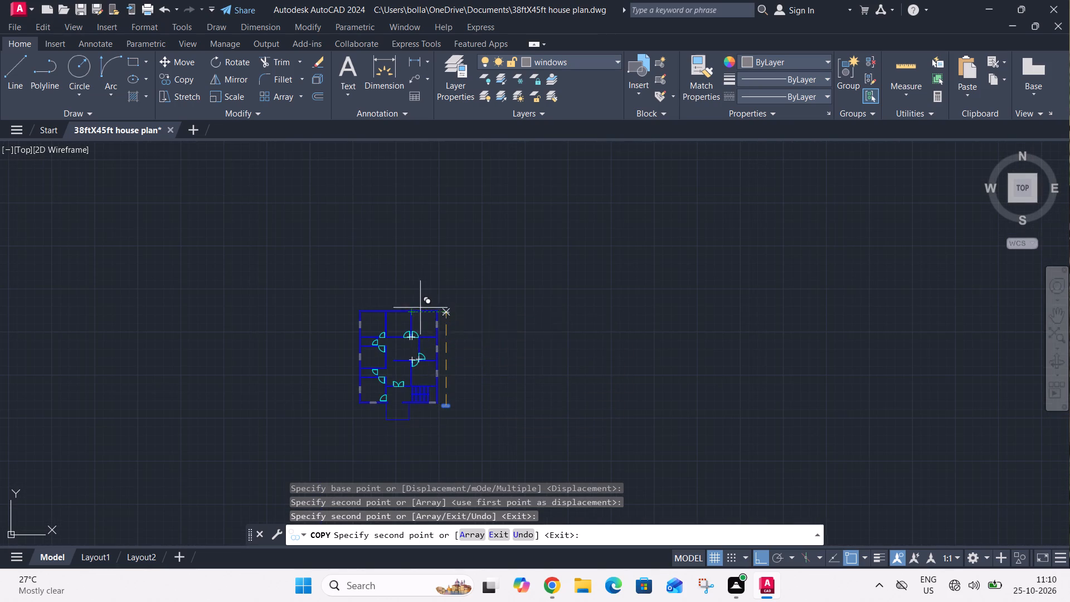
scroll(426, 310, "up", 4)
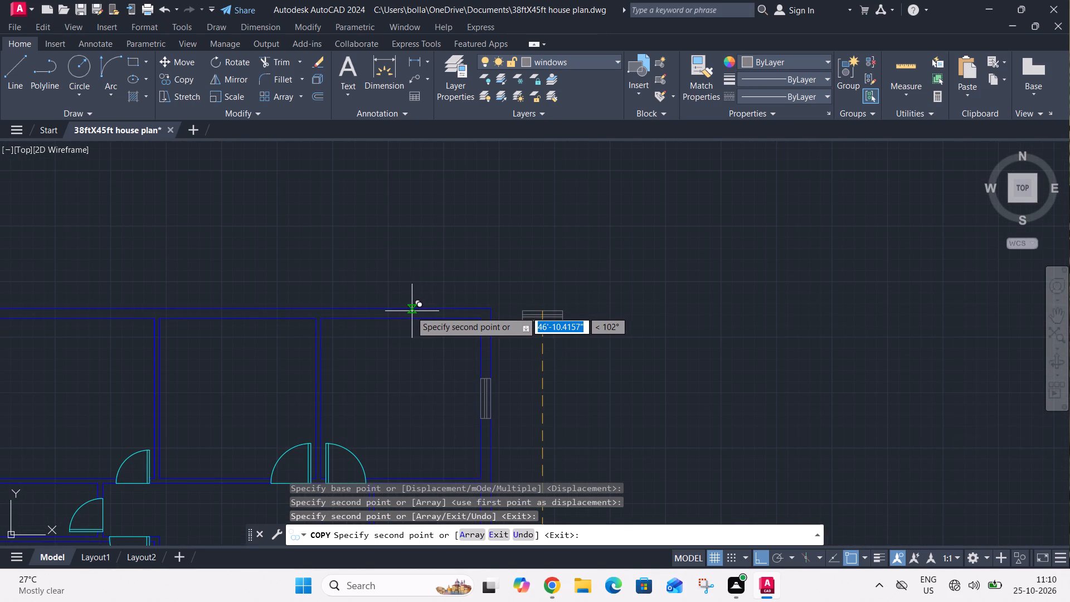
left_click(410, 311)
middle_click_drag(413, 355, 816, 459)
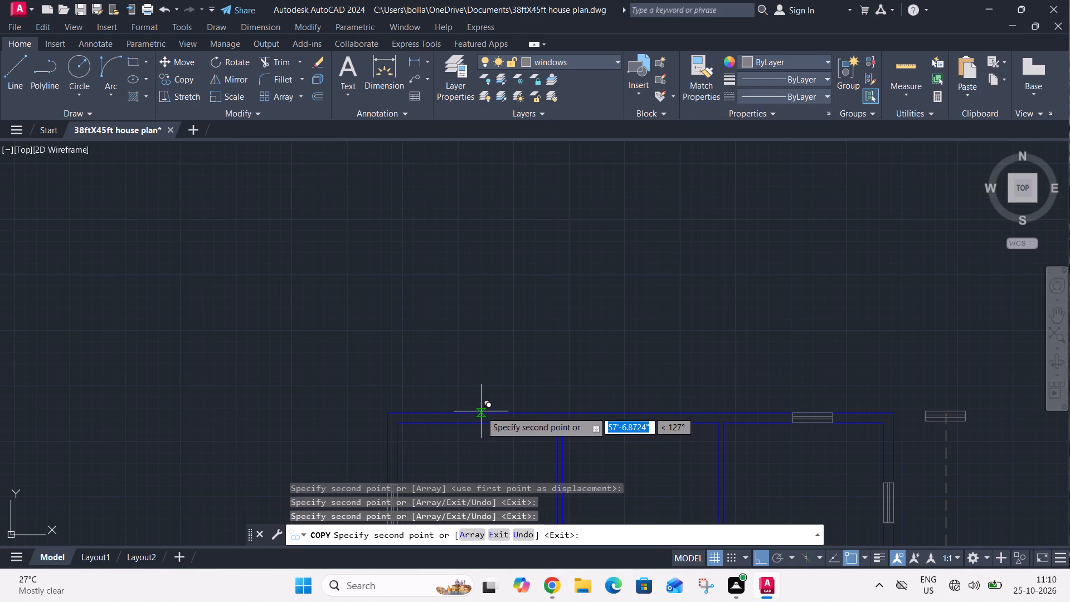
left_click(481, 410)
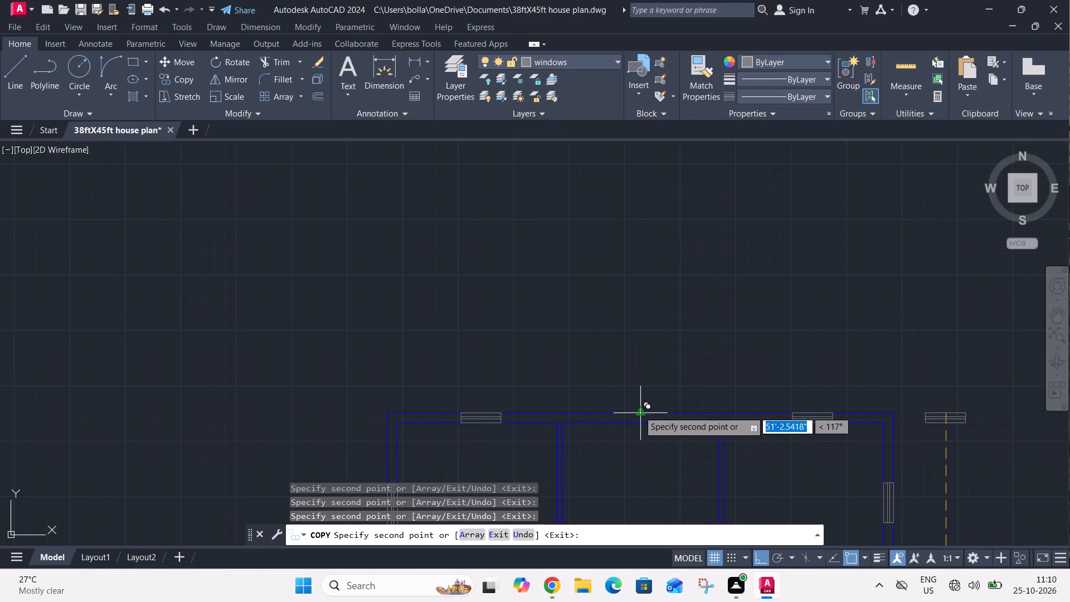
left_click(639, 411)
scroll(649, 436, "down", 2)
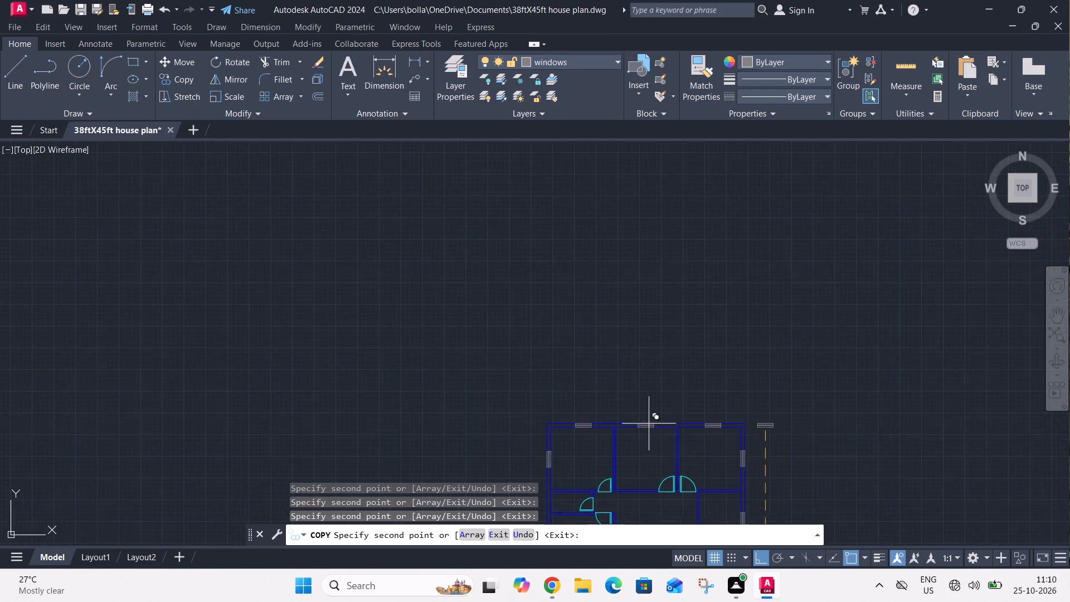
scroll(649, 415, "down", 1)
scroll(656, 328, "down", 3)
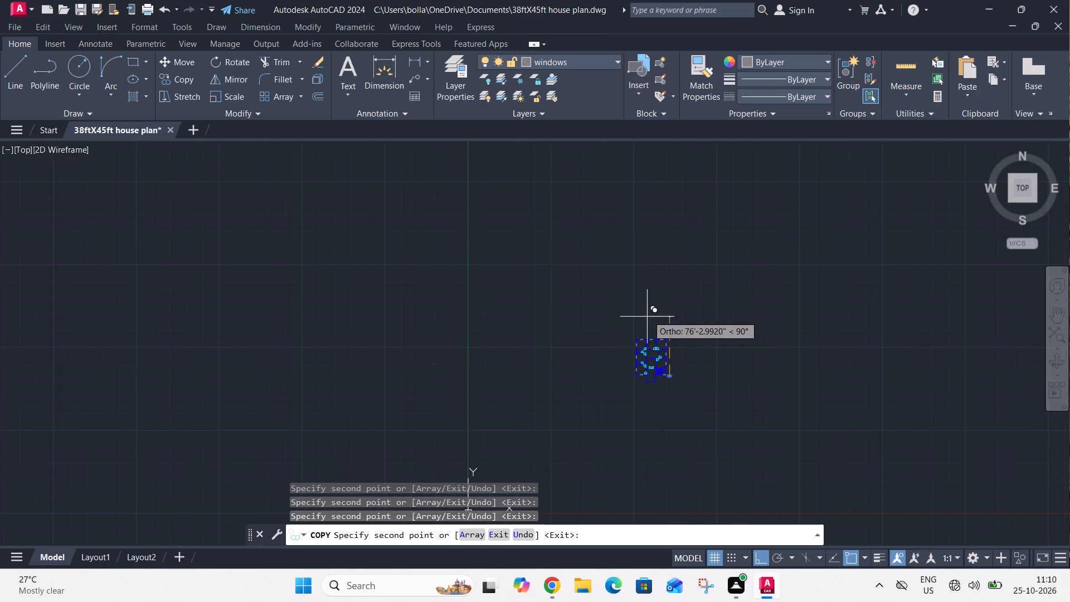
scroll(652, 352, "up", 4)
key("Escape")
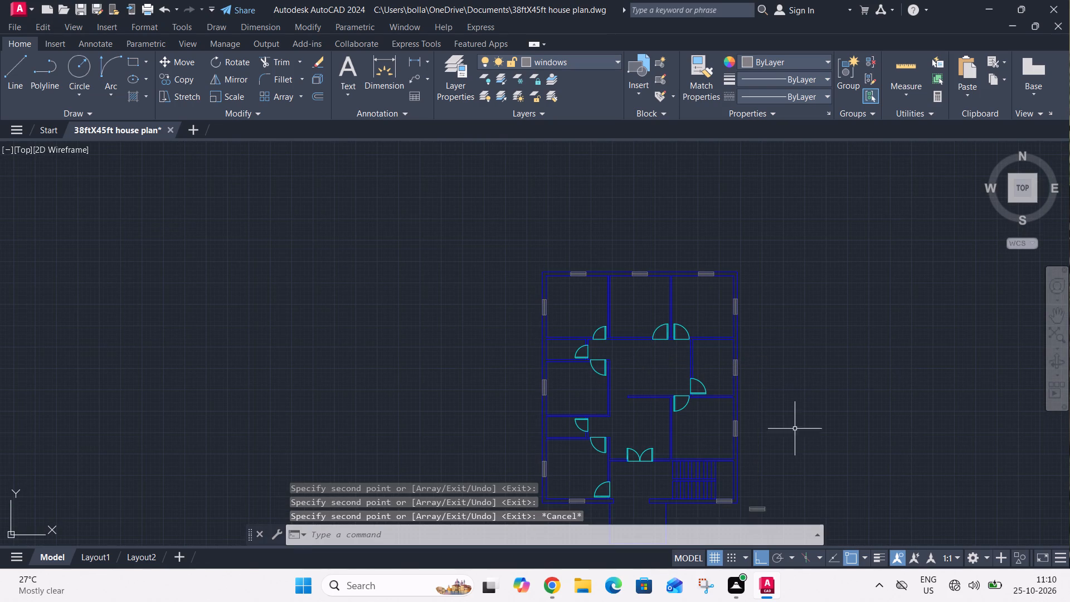
Erase the spare horizontal window symbol outside the southeast corner of the house.
middle_click_drag(795, 458, 707, 359)
scroll(659, 404, "up", 3)
left_click(658, 405)
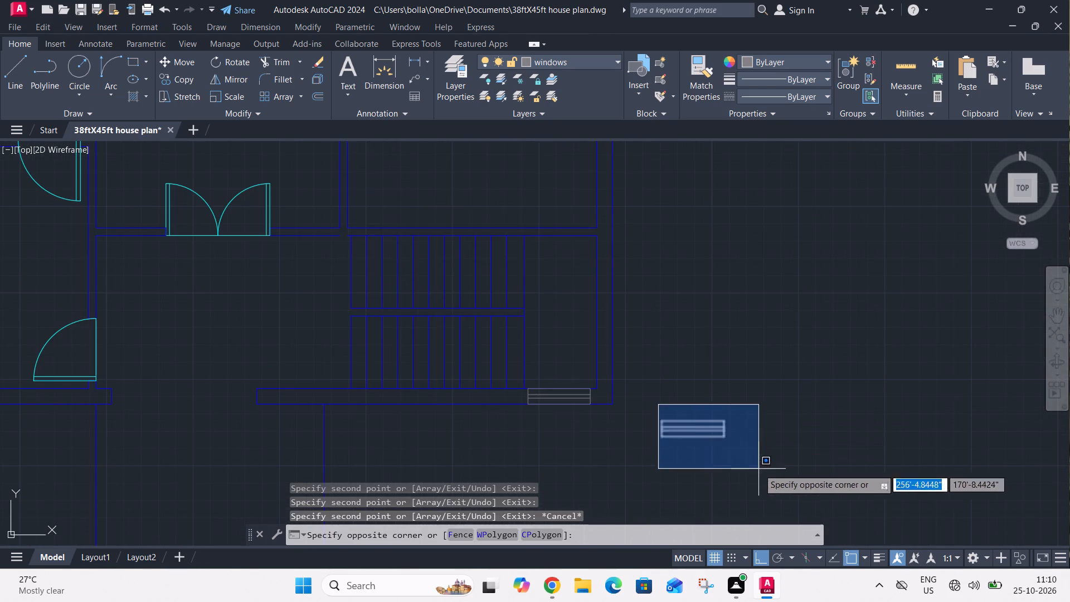
left_click(758, 469)
key("Delete")
scroll(636, 423, "down", 3)
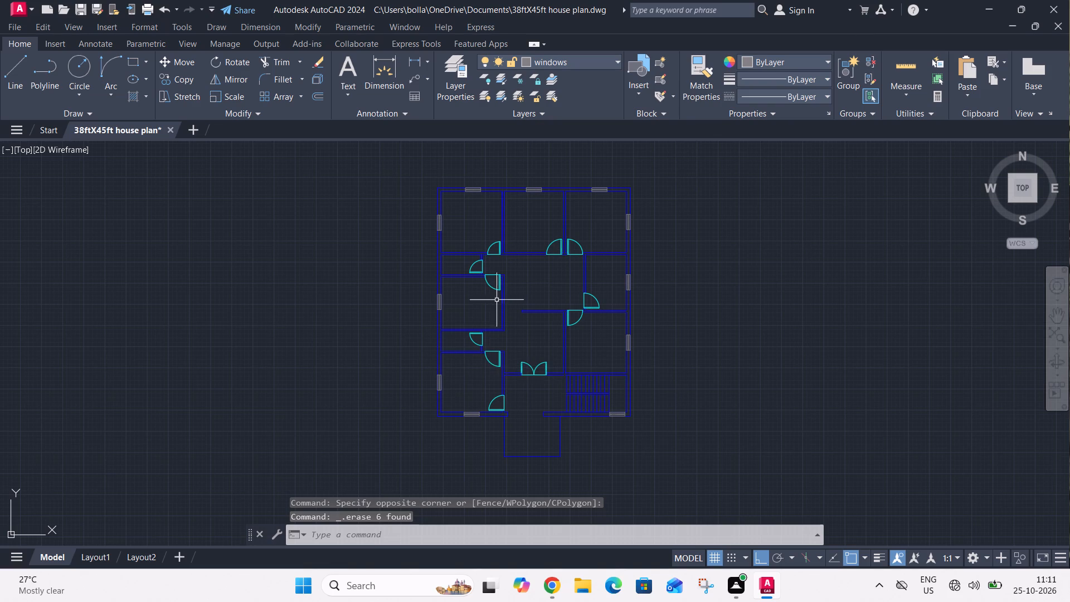
Load the ZIGZAG linetype from acadiso.lin into the drawing.
left_click(794, 89)
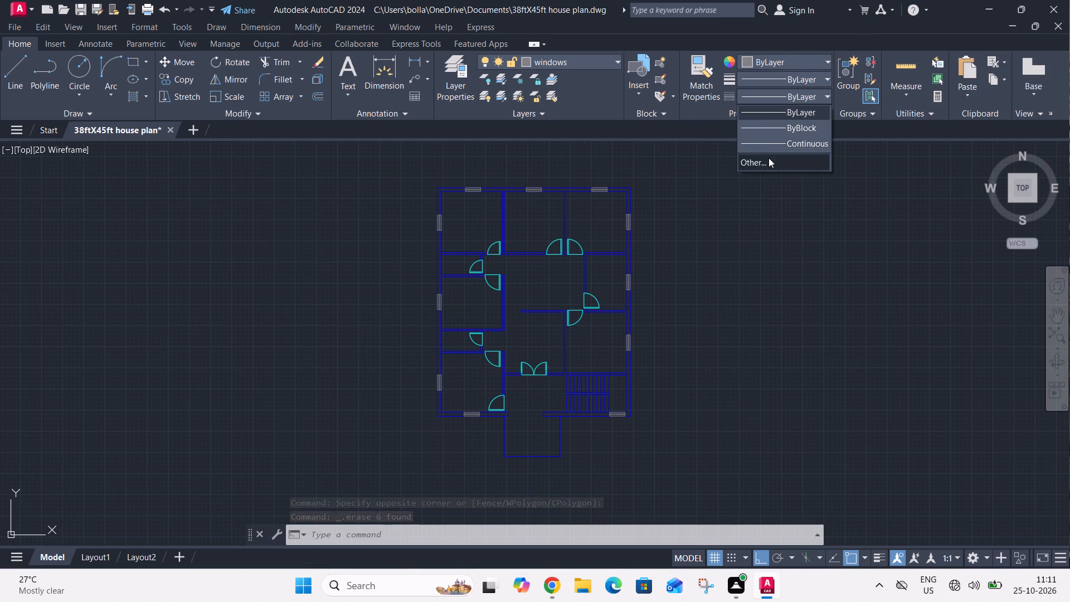
left_click(769, 158)
left_click(653, 168)
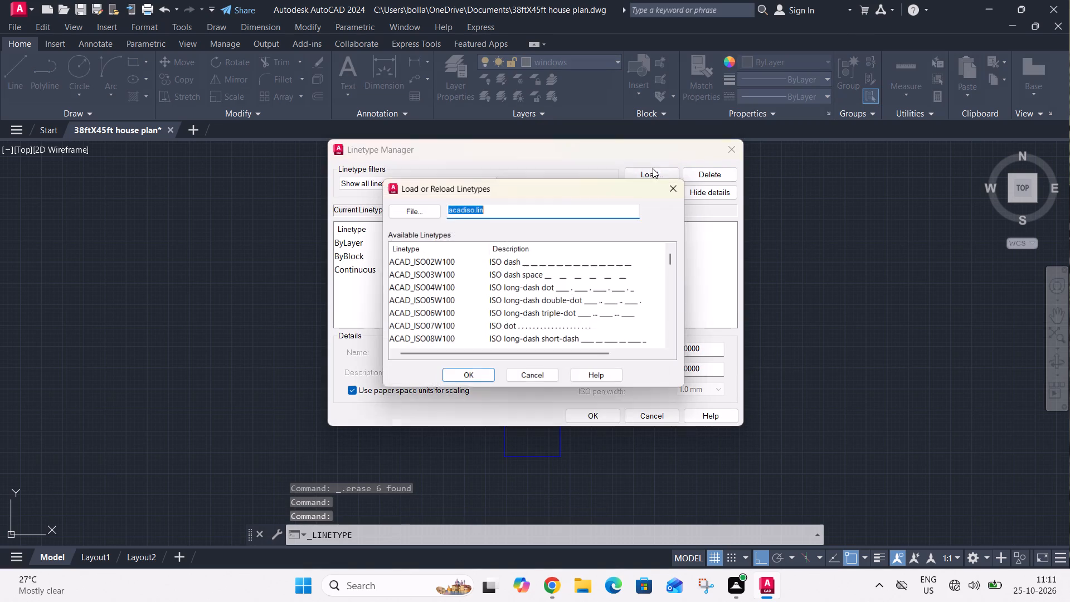
scroll(559, 328, "down", 3)
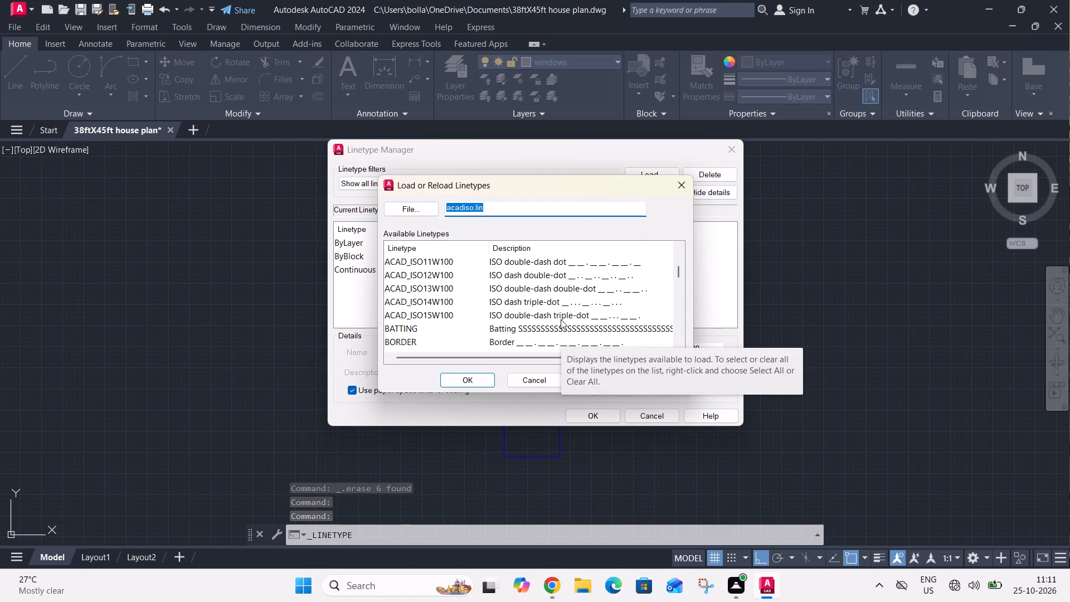
scroll(561, 319, "down", 11)
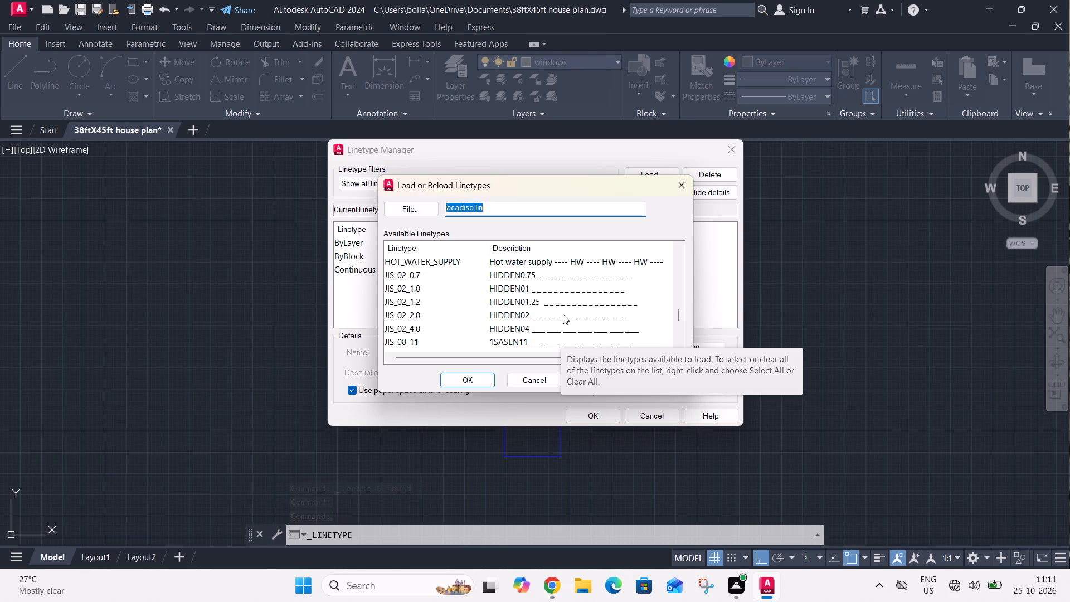
scroll(563, 314, "down", 6)
left_click(550, 337)
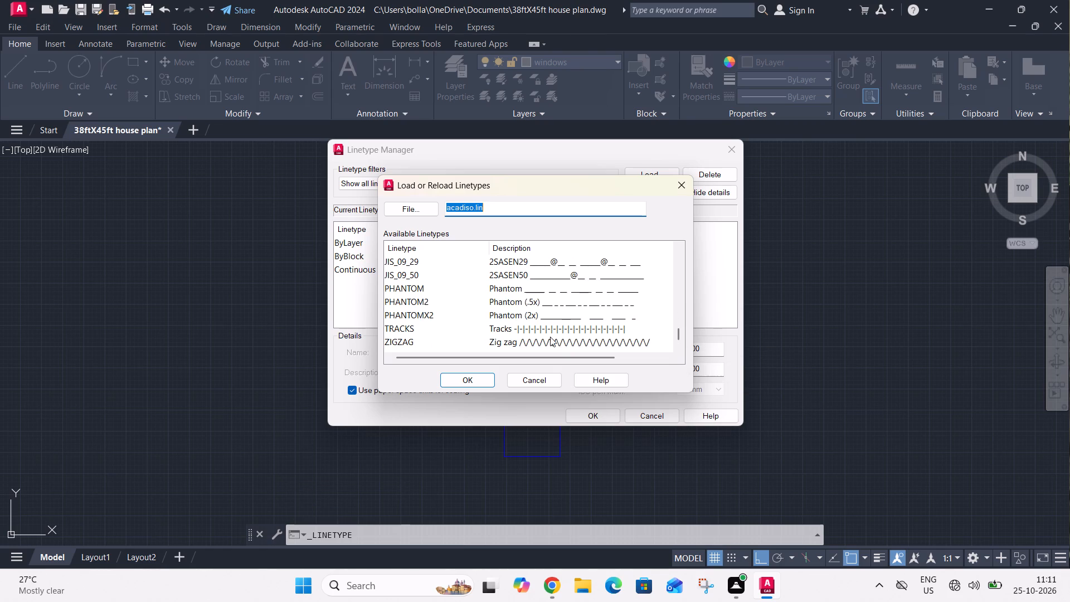
left_click(479, 385)
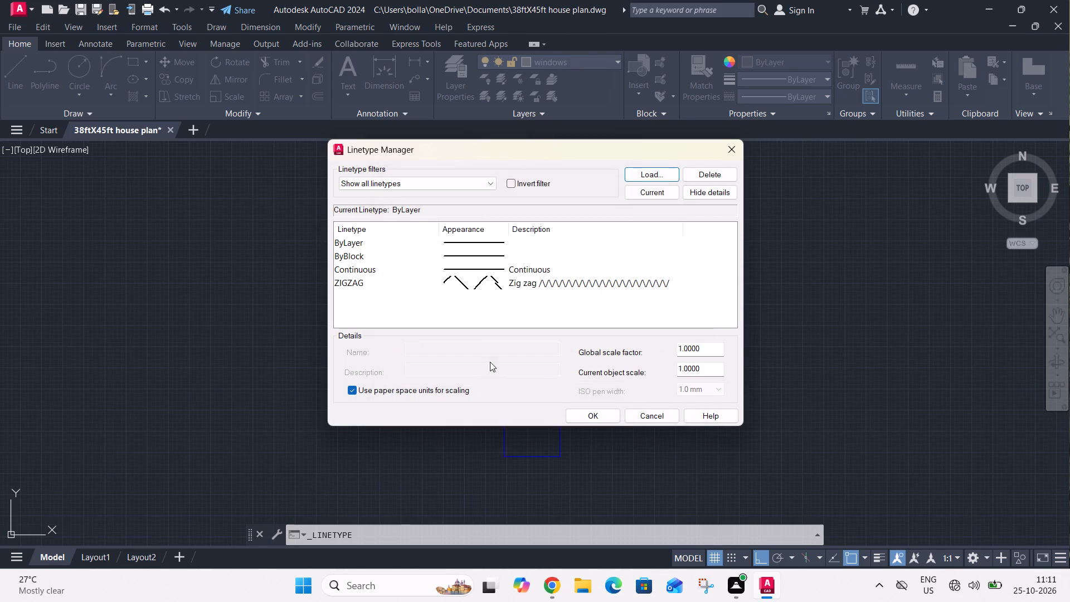
Set the global linetype scale factor to 0.4 and make ZIGZAG the current linetype.
left_click(552, 285)
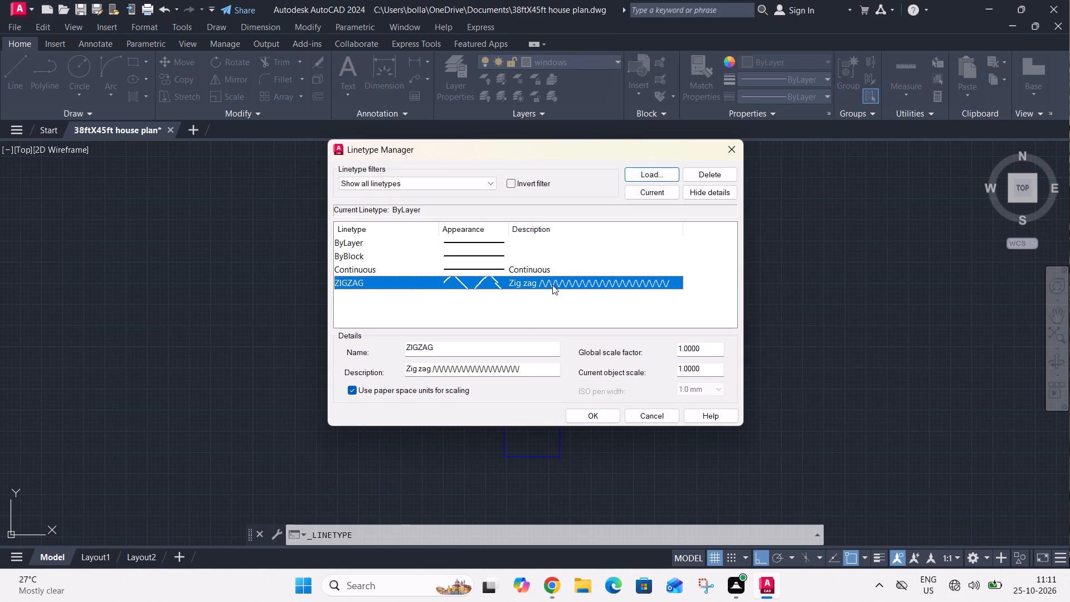
left_click(711, 352)
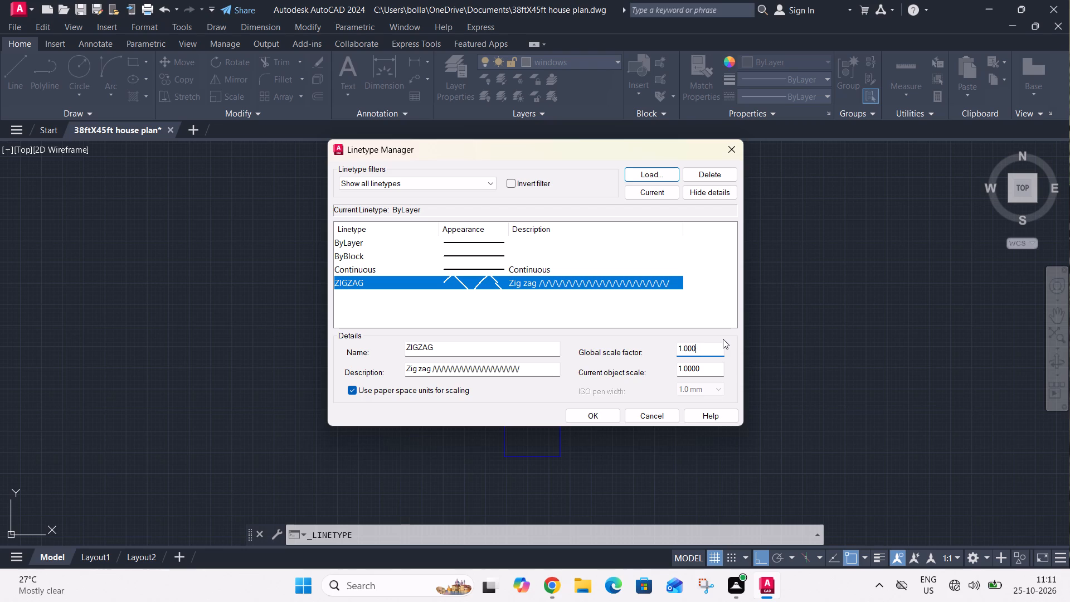
key("BackSpace")
key("BackSpace")
key("BackSpace")
key("BackSpace")
key("BackSpace")
key("BackSpace")
key("BackSpace")
key("BackSpace")
key("BackSpace")
type("0.4")
left_click(659, 191)
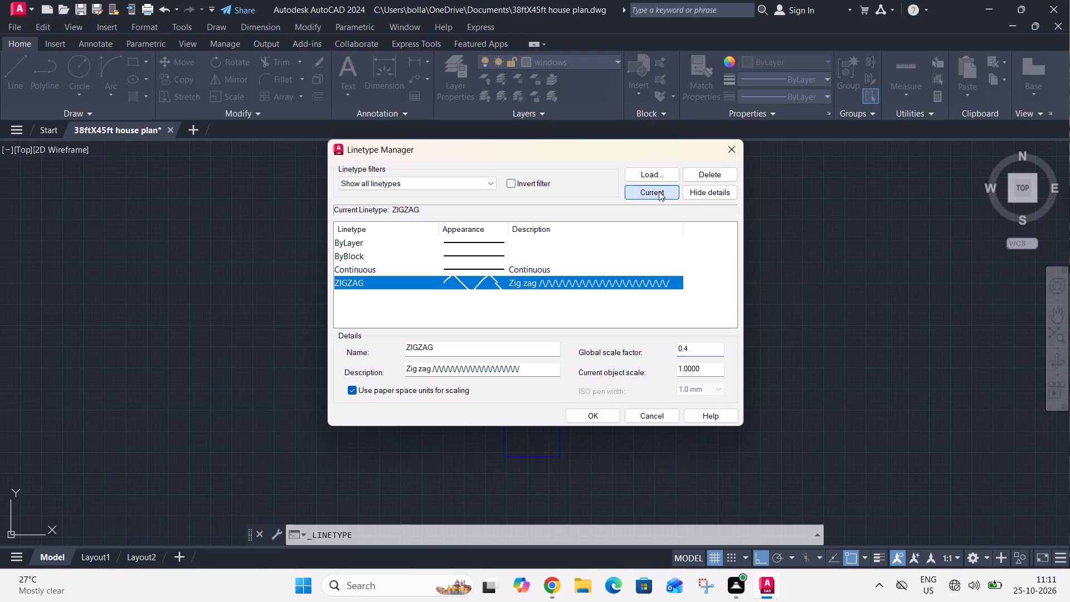
left_click(592, 419)
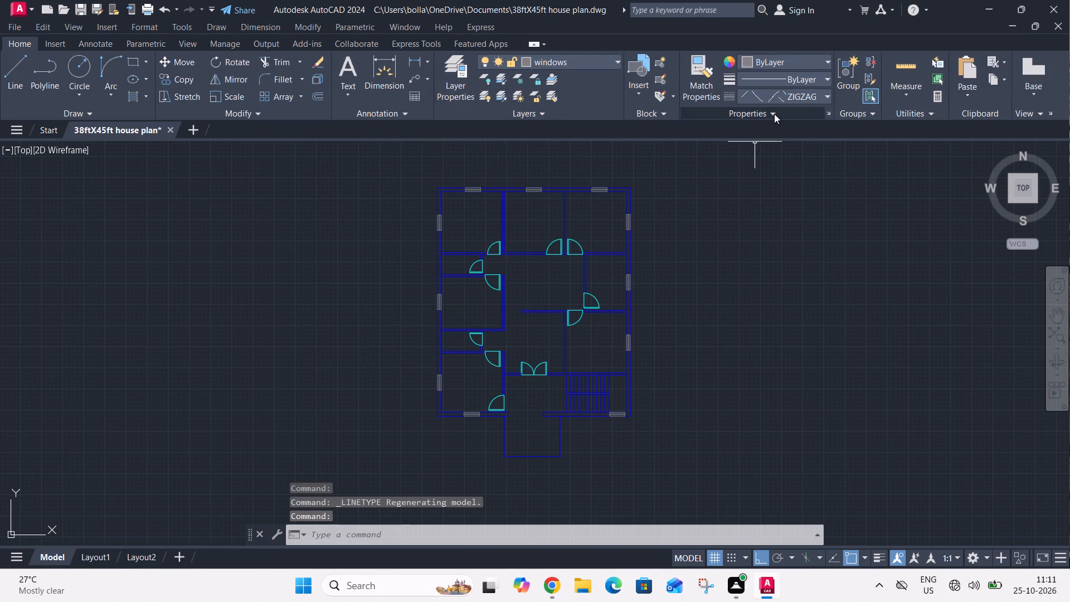
Draw a zigzag line across the entrance opening in the south wall, between the midpoints of the two wall ends.
key("l")
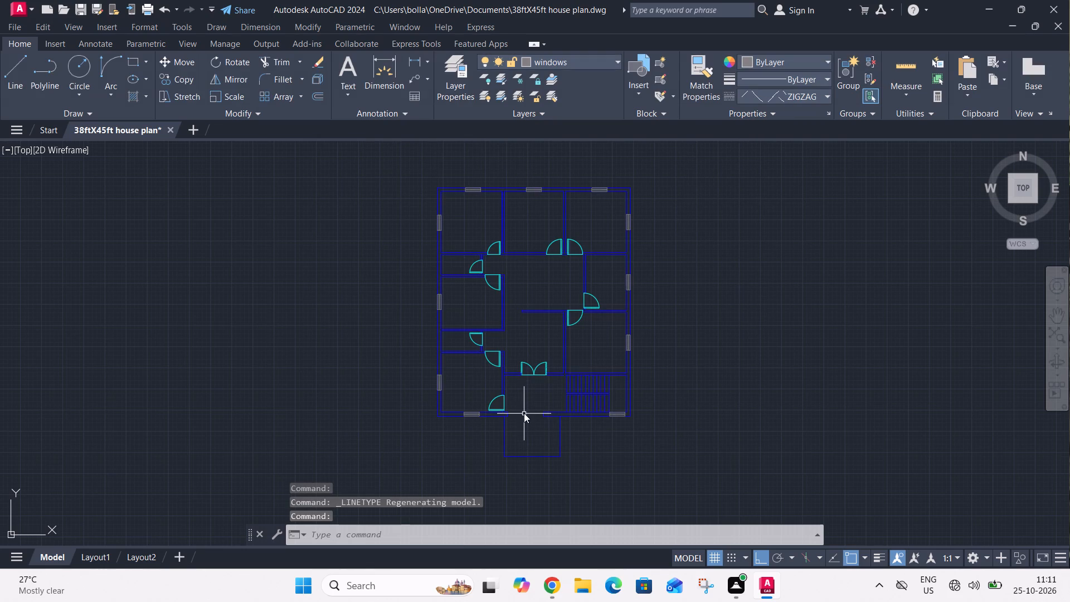
key("space")
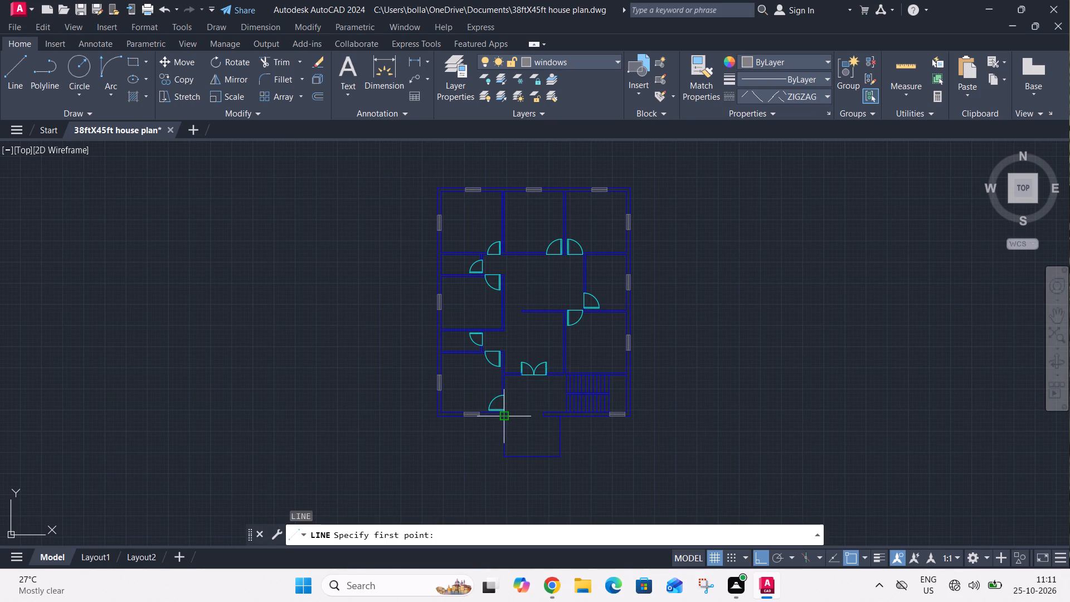
scroll(507, 414, "up", 3)
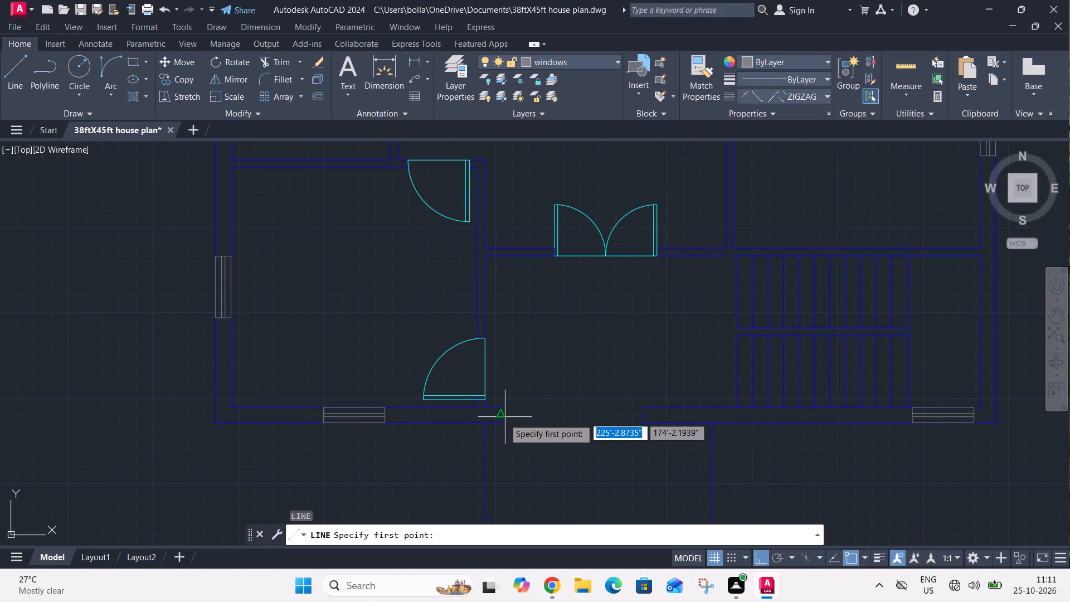
left_click(504, 418)
left_click(643, 414)
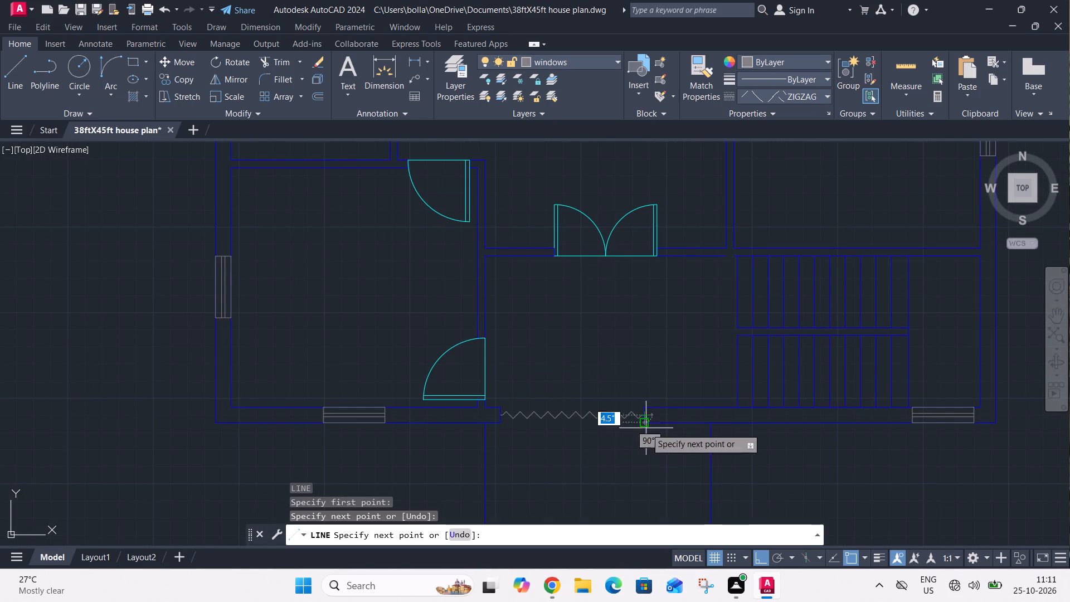
key("Escape")
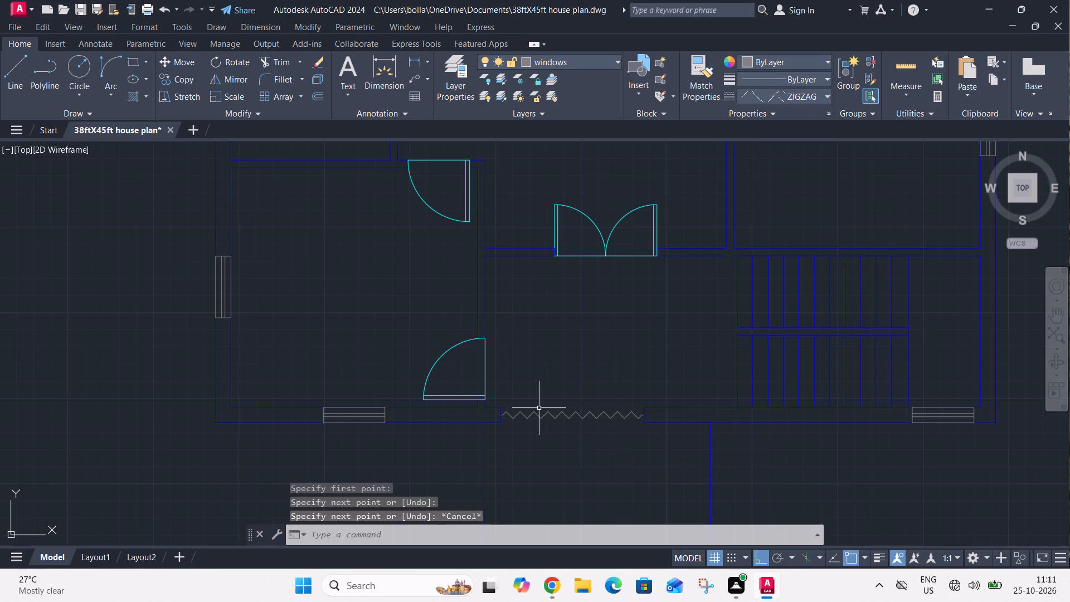
Move the zigzag line across the south entrance opening to the doors layer.
scroll(537, 409, "up", 2)
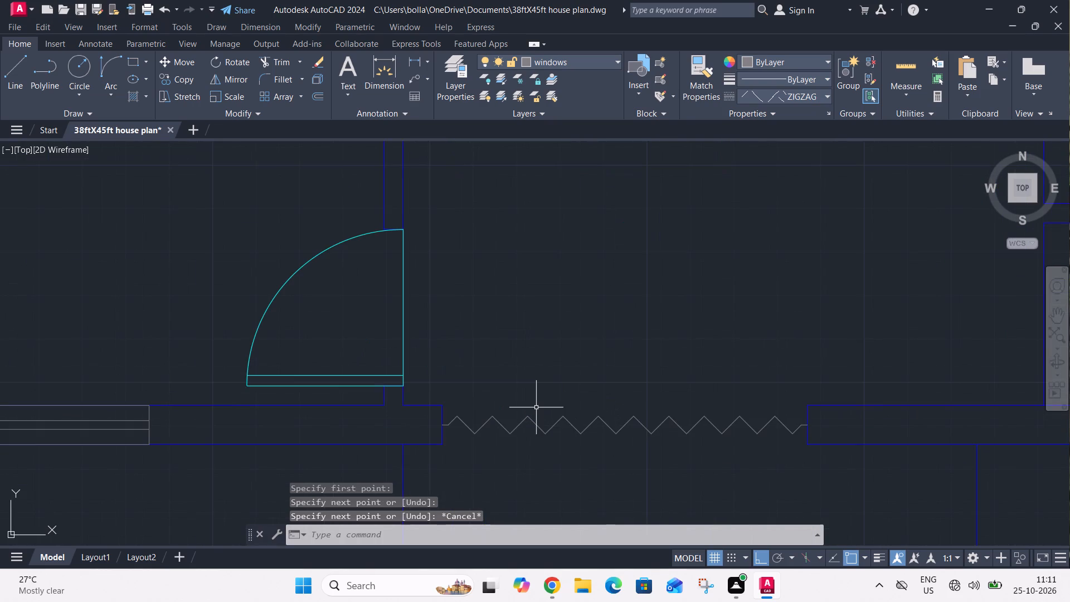
scroll(537, 407, "down", 1)
left_click(610, 401)
left_click(532, 455)
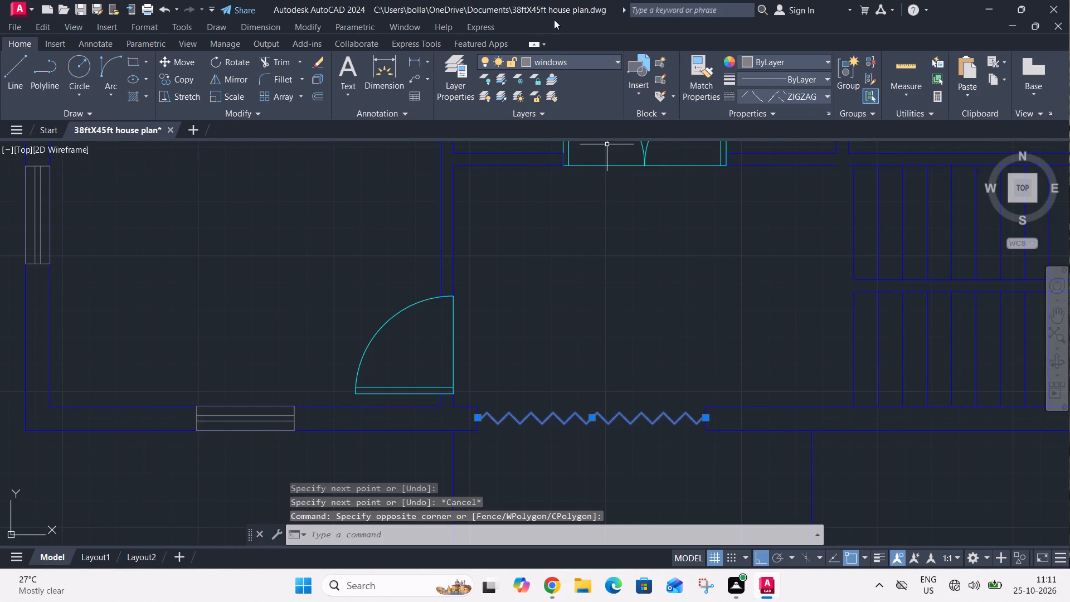
left_click(577, 61)
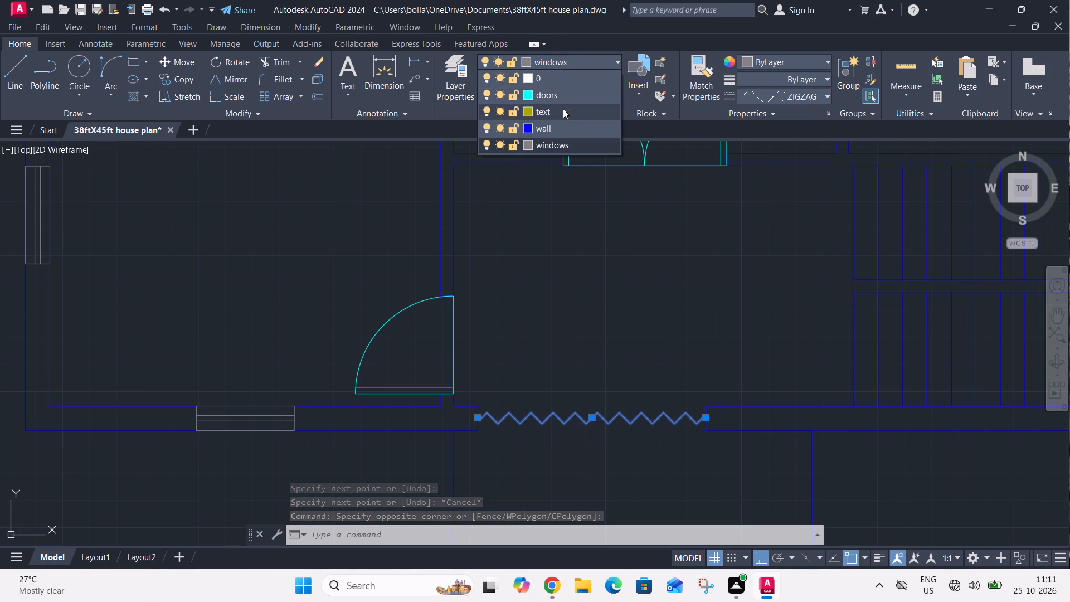
left_click(563, 95)
key("Escape")
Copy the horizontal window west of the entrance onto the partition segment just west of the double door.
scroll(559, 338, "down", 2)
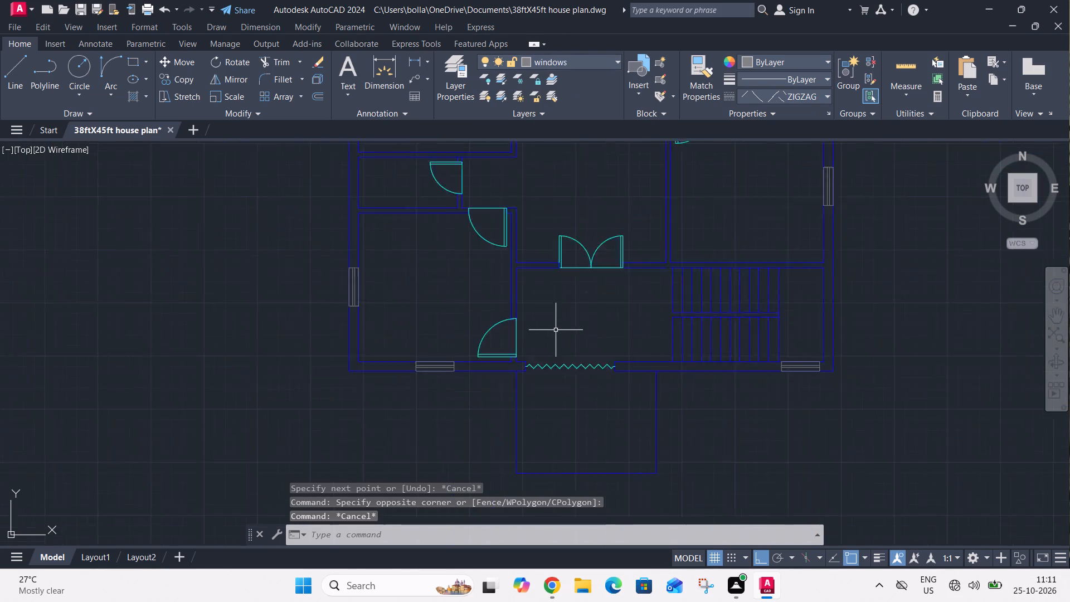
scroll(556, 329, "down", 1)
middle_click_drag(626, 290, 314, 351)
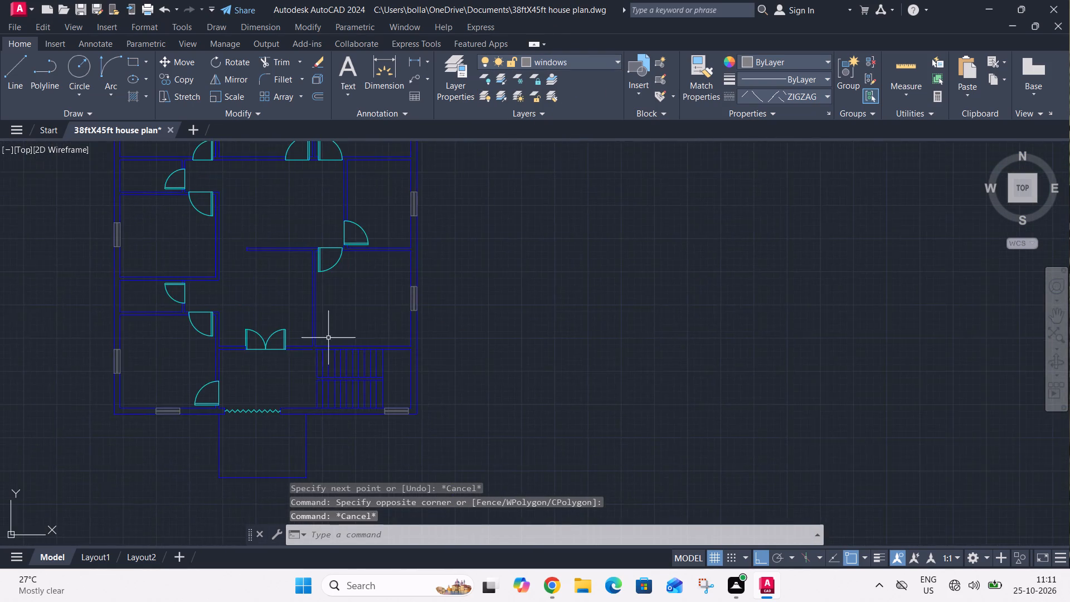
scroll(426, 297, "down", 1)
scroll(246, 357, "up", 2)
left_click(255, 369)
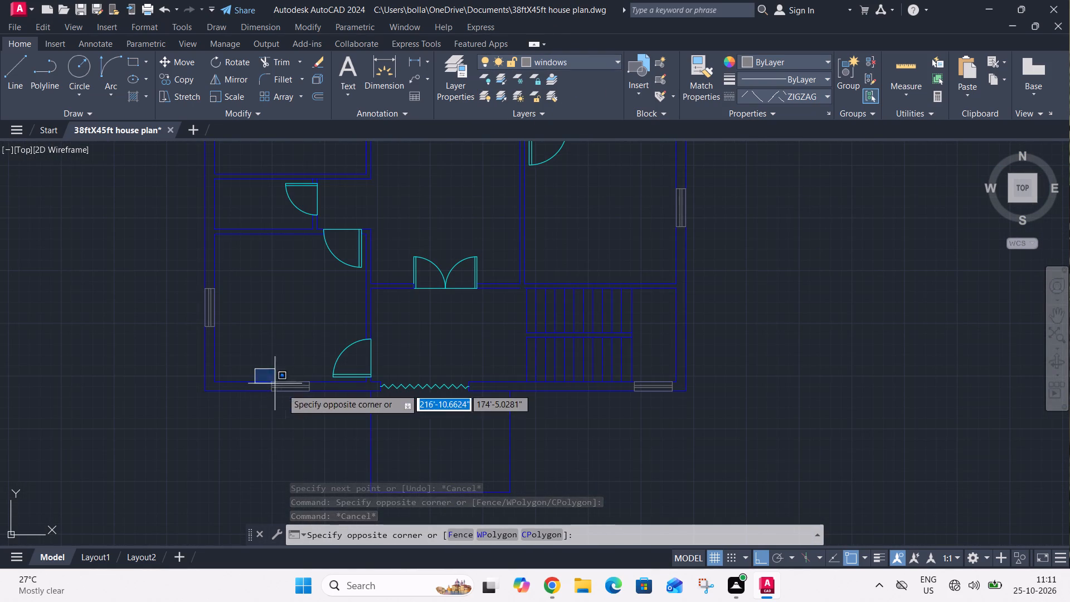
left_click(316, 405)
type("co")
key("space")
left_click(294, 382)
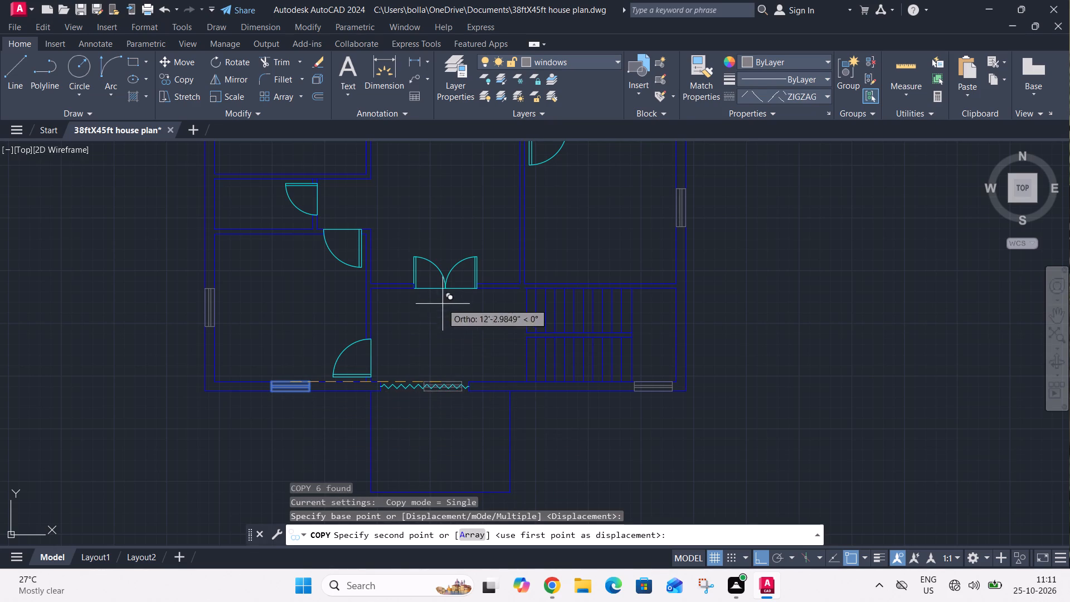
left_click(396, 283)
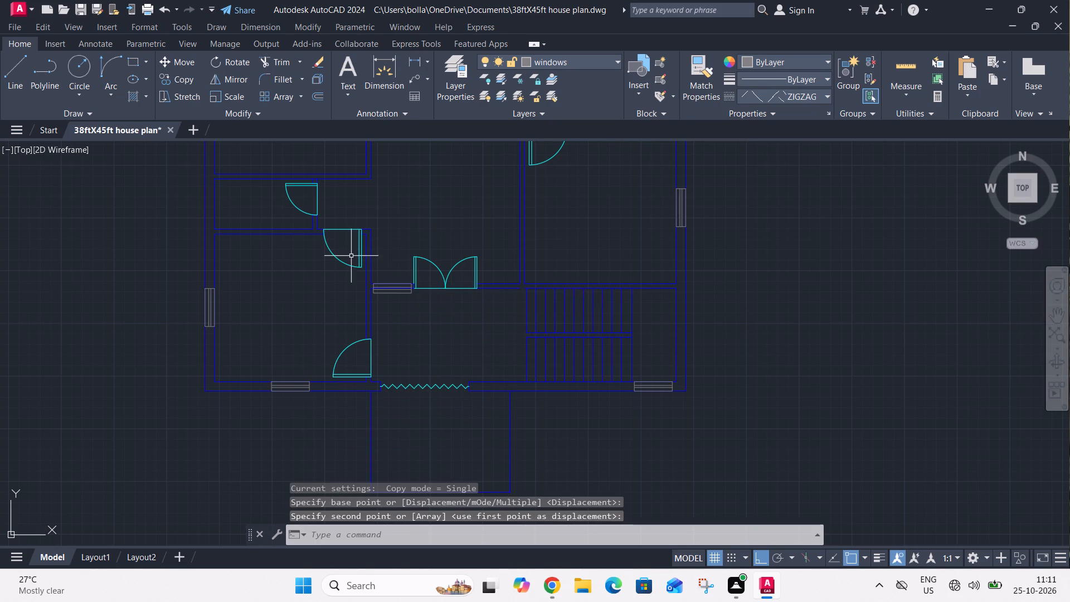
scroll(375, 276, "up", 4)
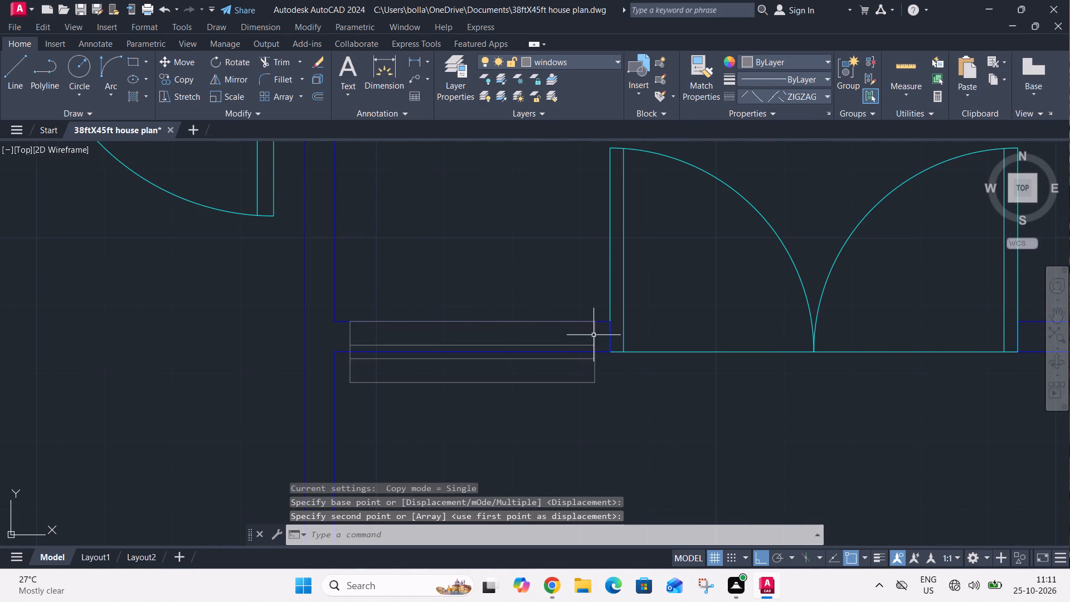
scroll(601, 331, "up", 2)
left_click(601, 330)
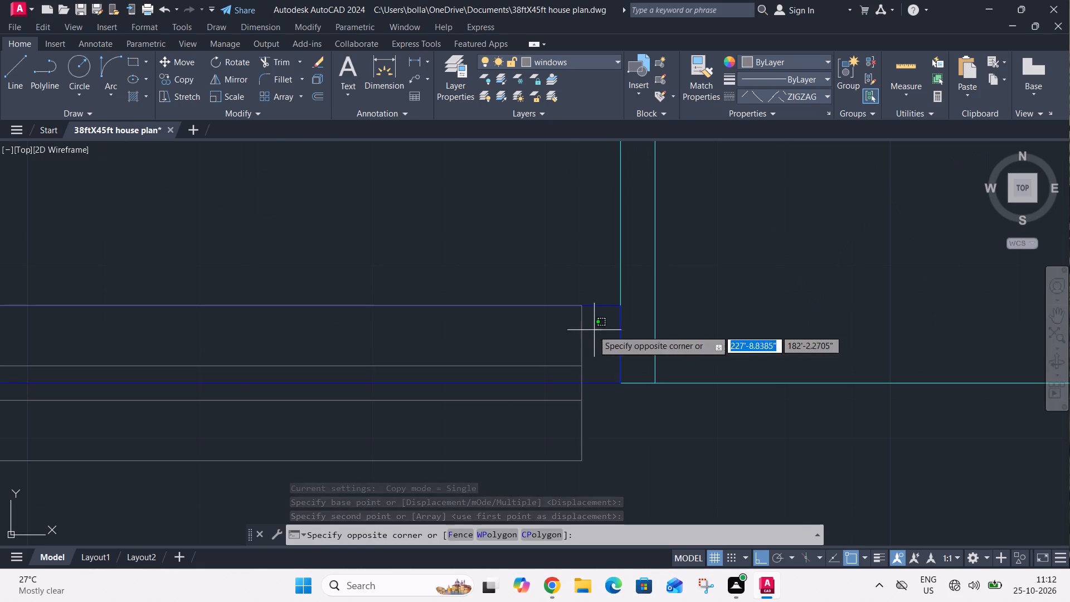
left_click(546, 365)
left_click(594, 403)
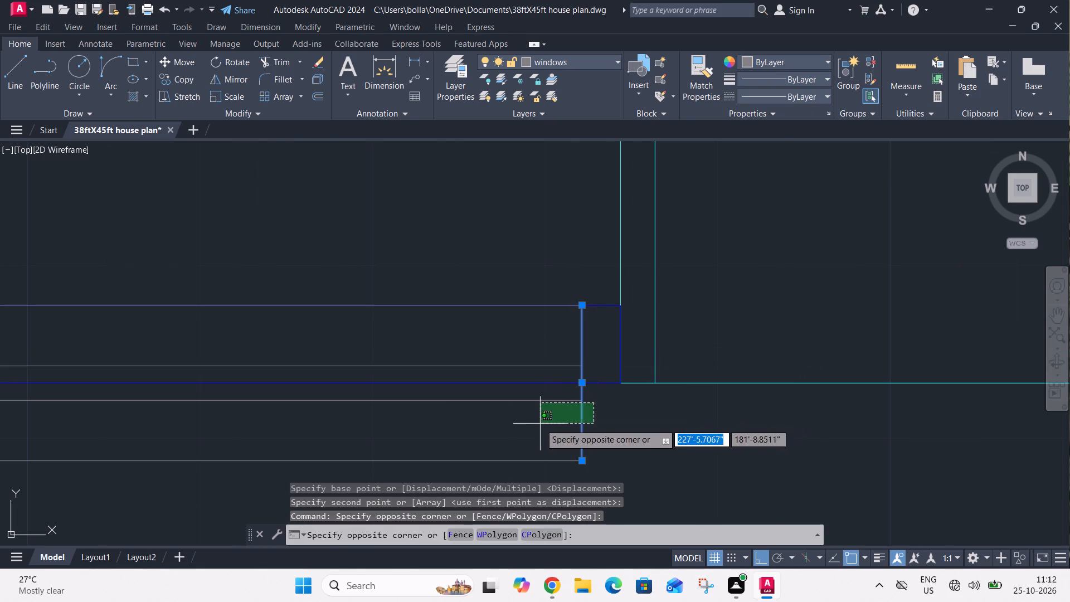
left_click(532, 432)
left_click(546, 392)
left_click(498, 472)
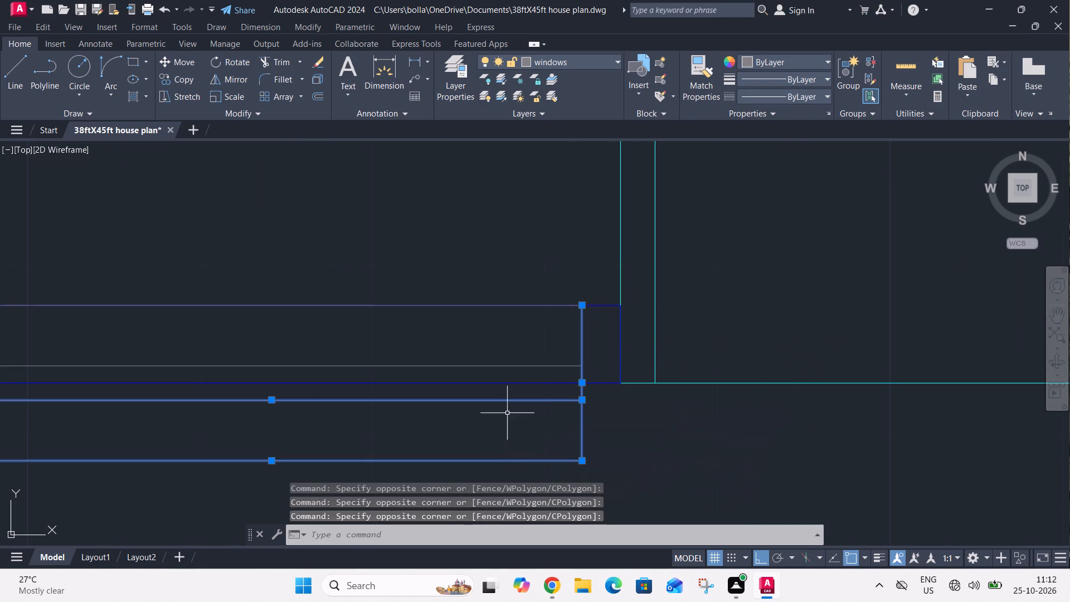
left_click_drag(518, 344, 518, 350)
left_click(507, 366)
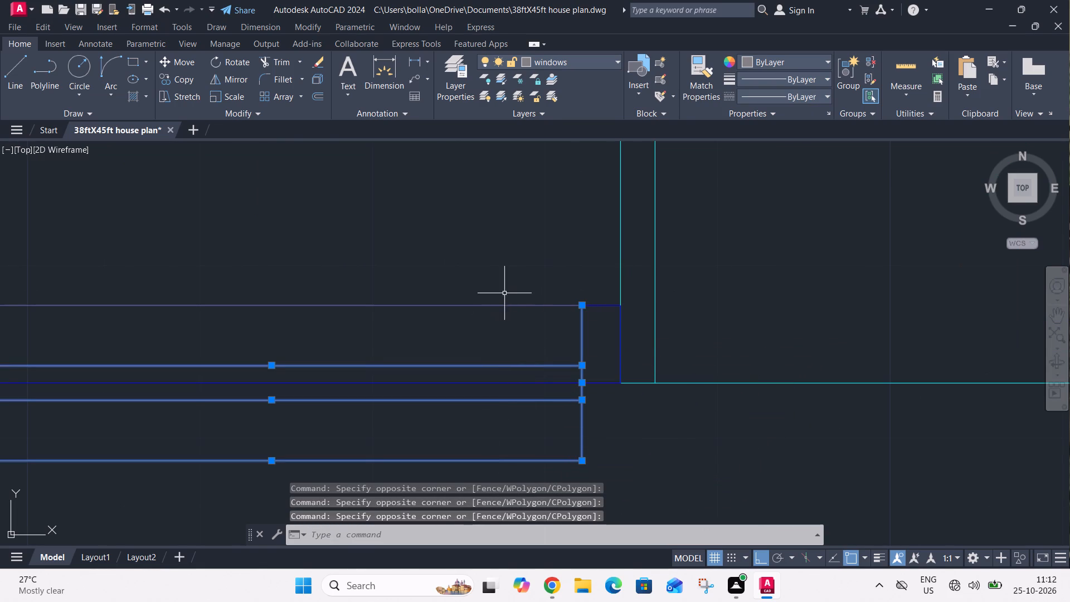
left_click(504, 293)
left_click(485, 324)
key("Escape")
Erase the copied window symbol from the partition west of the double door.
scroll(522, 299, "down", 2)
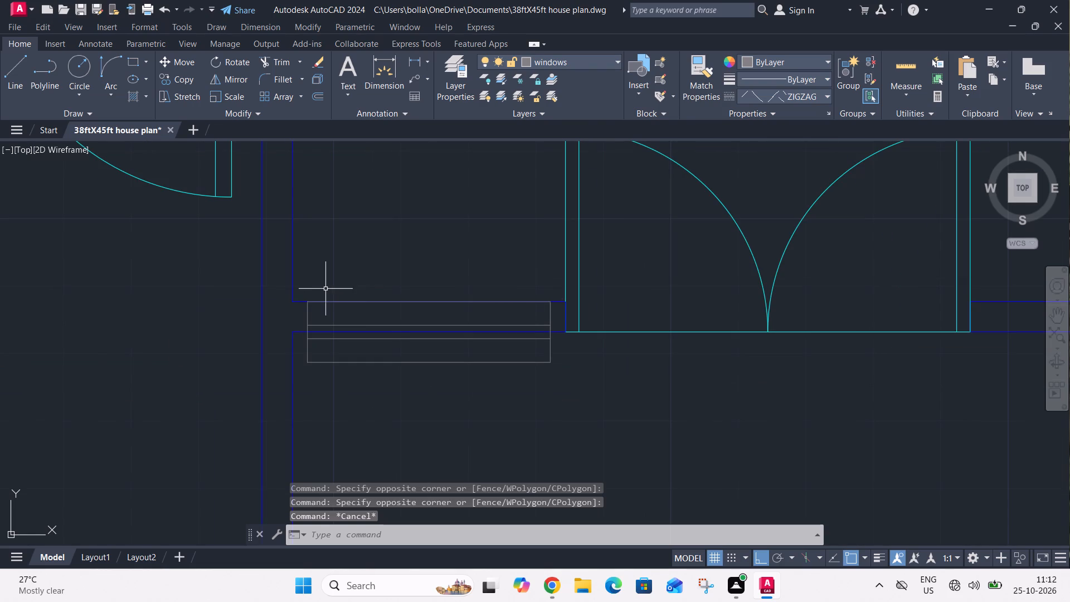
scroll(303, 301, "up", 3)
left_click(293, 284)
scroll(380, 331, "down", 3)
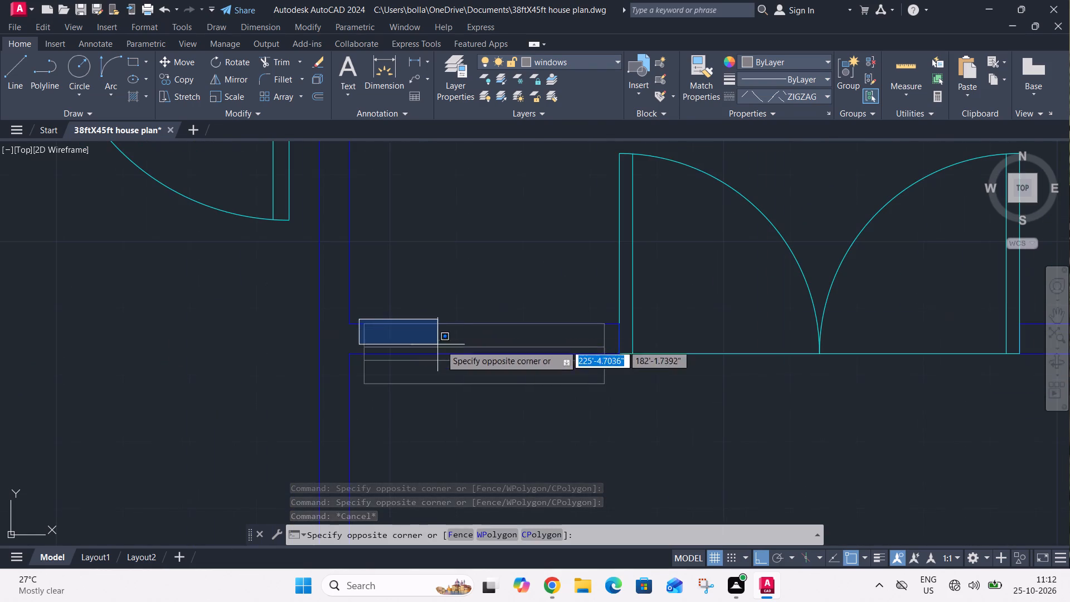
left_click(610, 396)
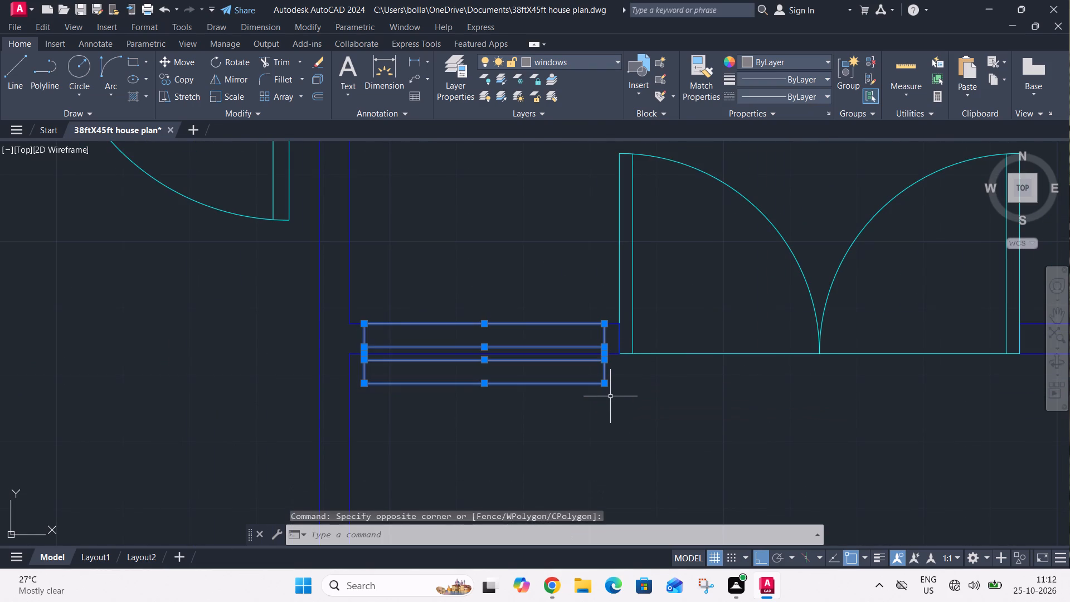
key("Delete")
Draw a 4.5" line across the thickness of the partition west of the double door, at the segment's midpoint.
scroll(494, 313, "down", 3)
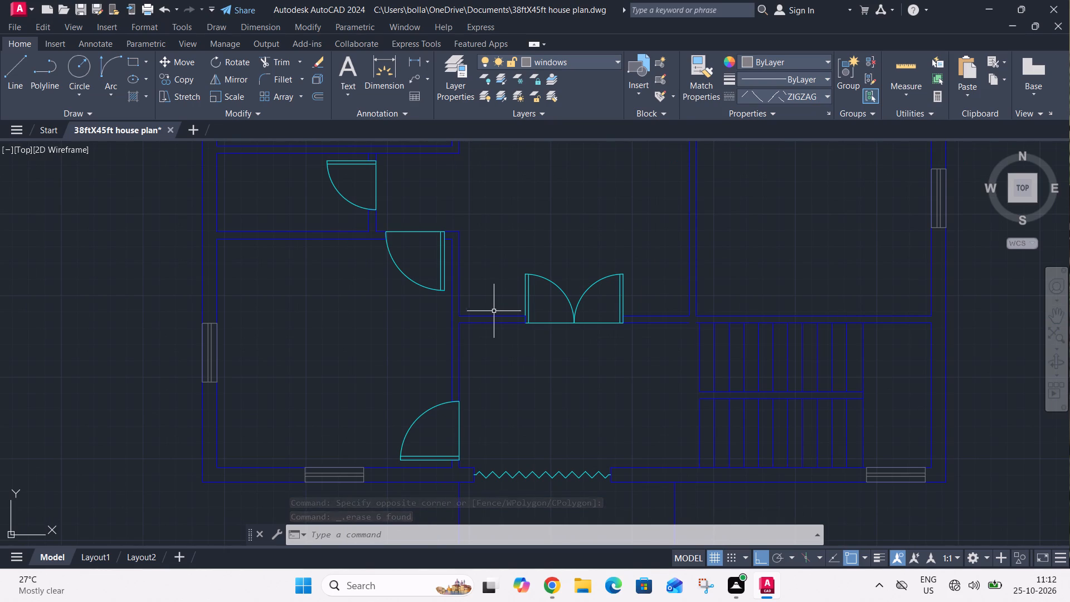
scroll(494, 311, "down", 1)
type("l")
key("space")
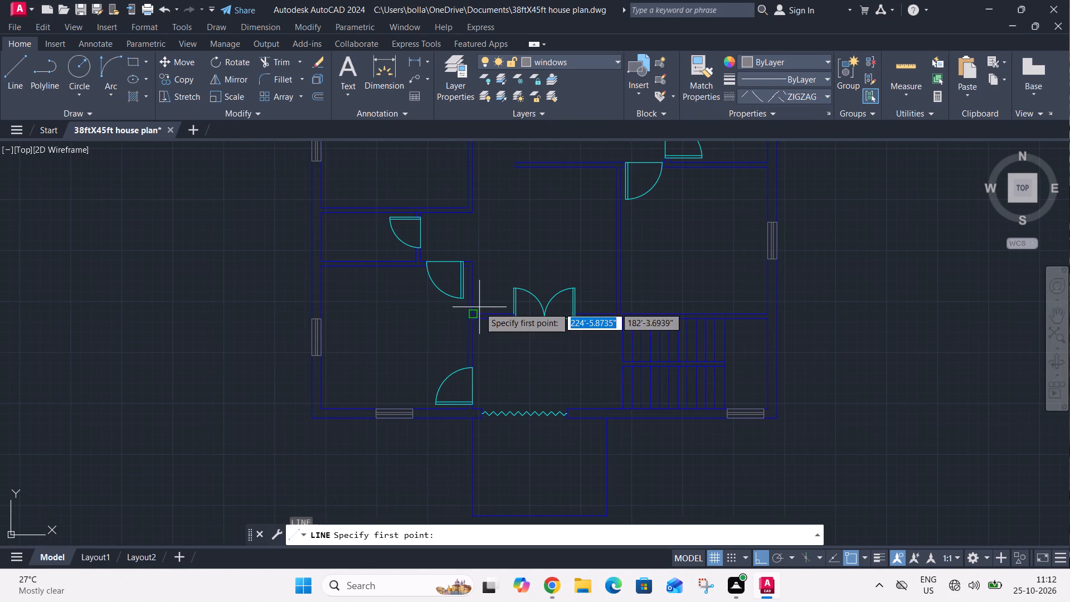
scroll(488, 317, "up", 2)
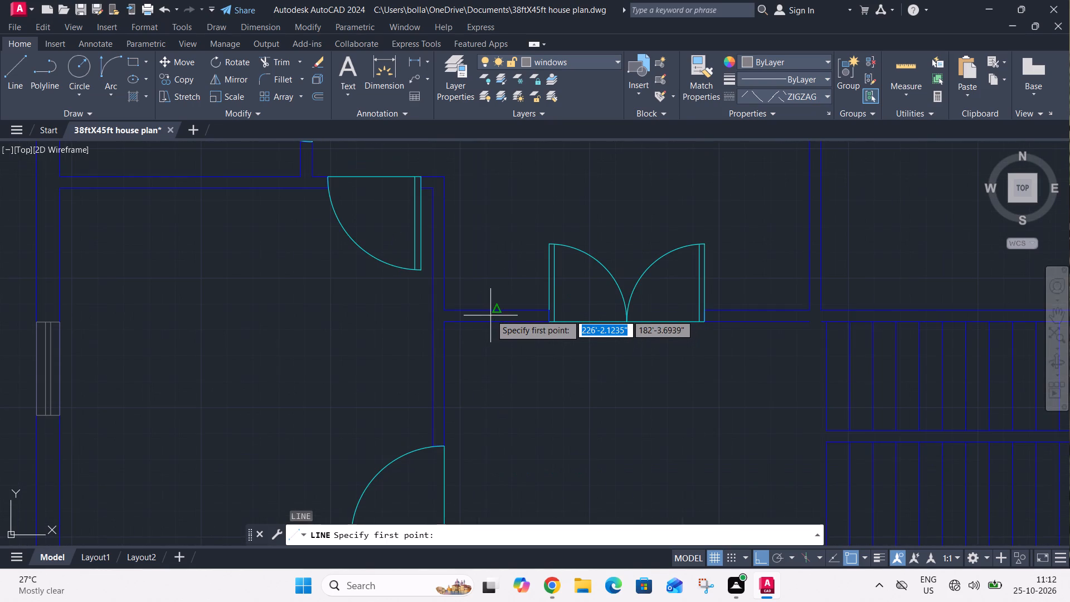
scroll(494, 311, "up", 2)
left_click(494, 311)
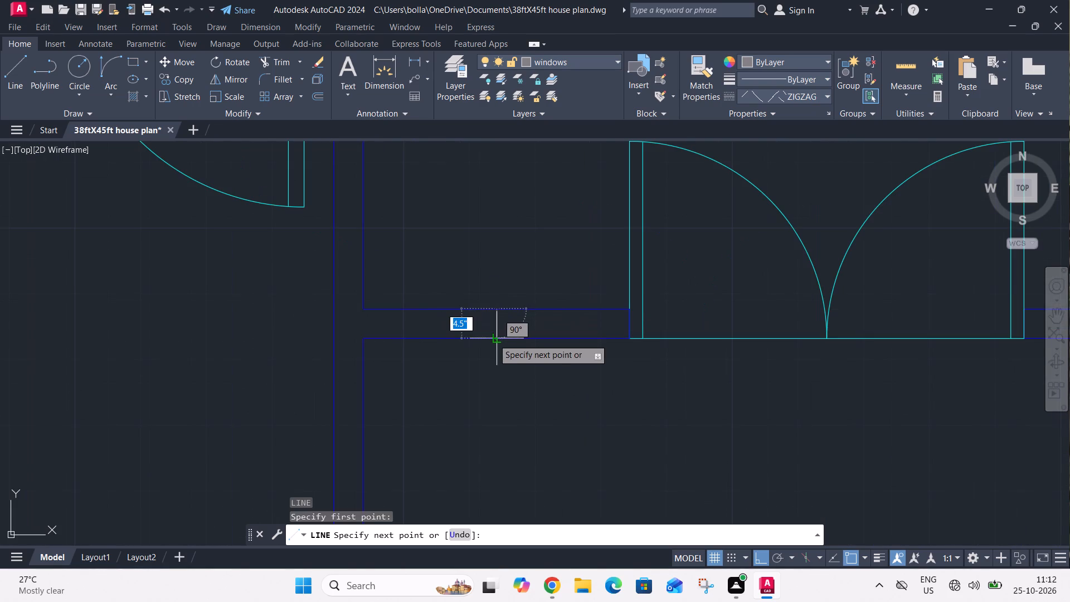
left_click(493, 339)
key("Escape")
Offset the short cross line by 1.5' to both the east and west sides.
key("o")
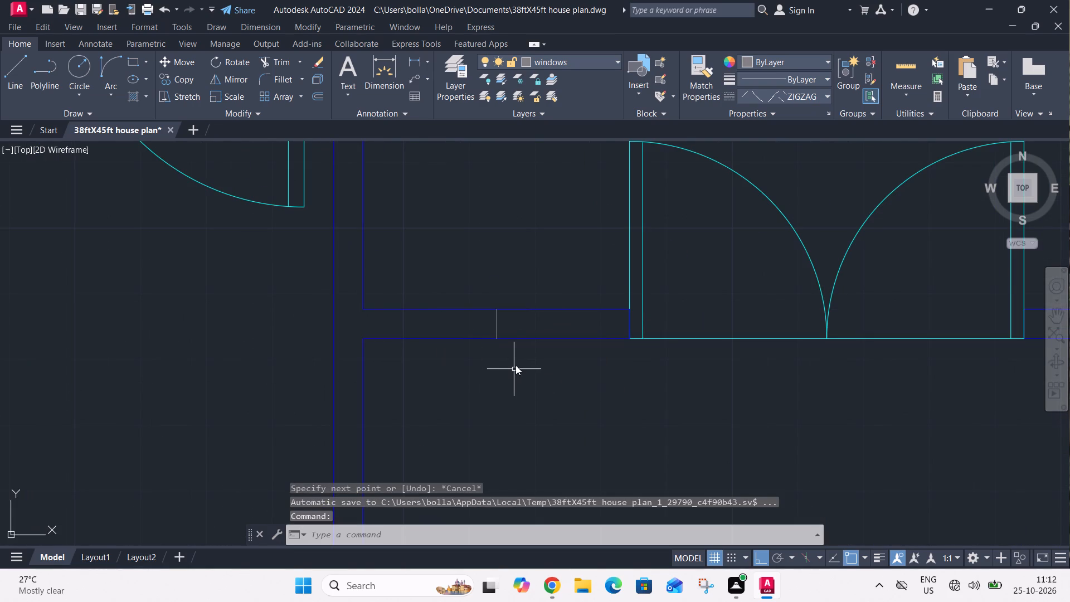
key("space")
key("1")
type(".5")
key("apostrophe")
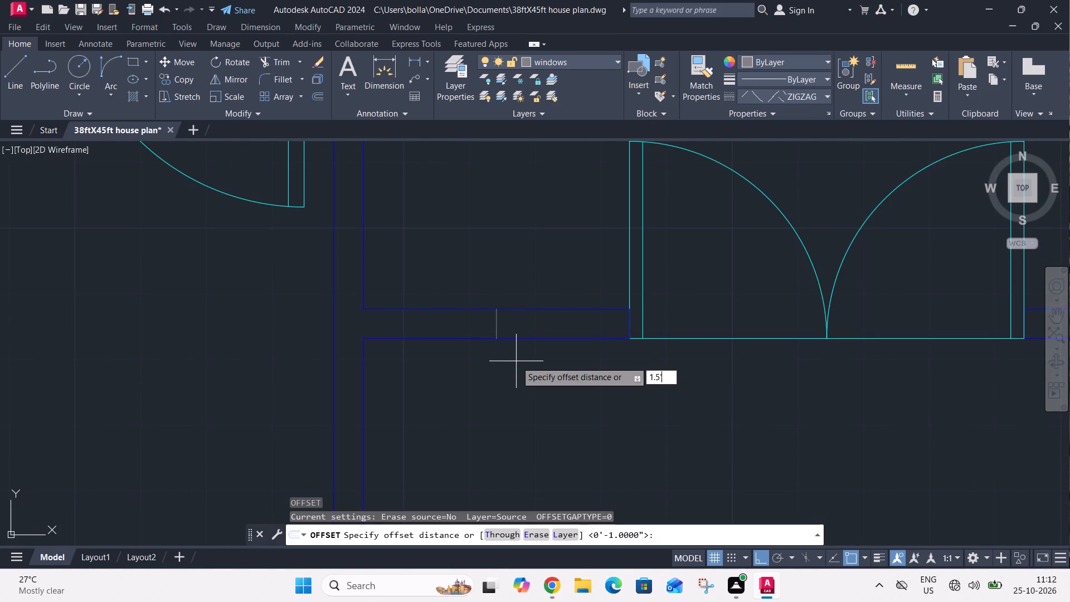
key("Return")
left_click(496, 323)
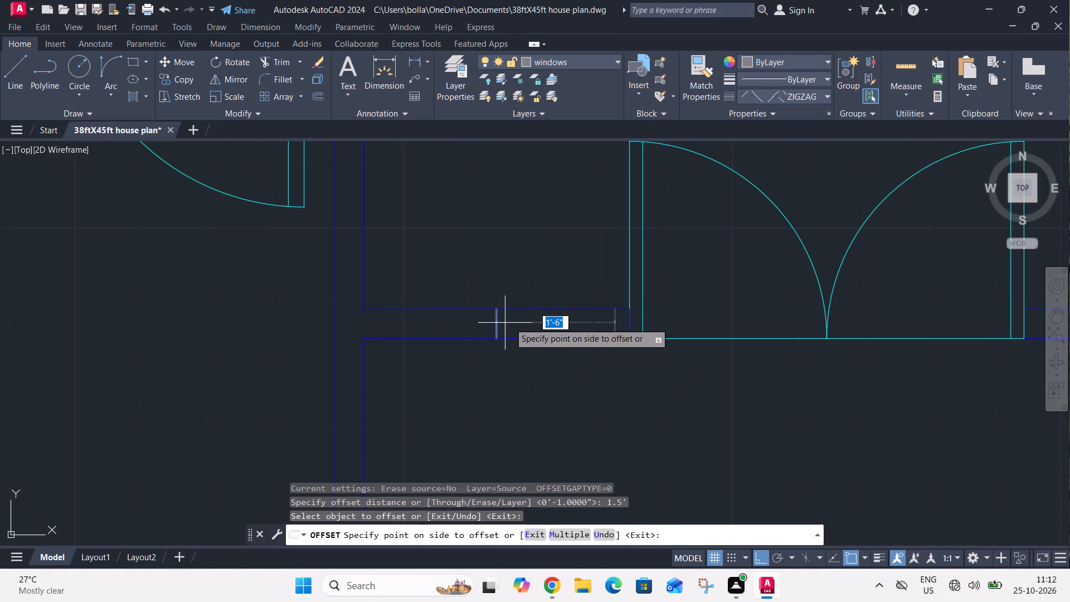
left_click(517, 323)
left_click(497, 329)
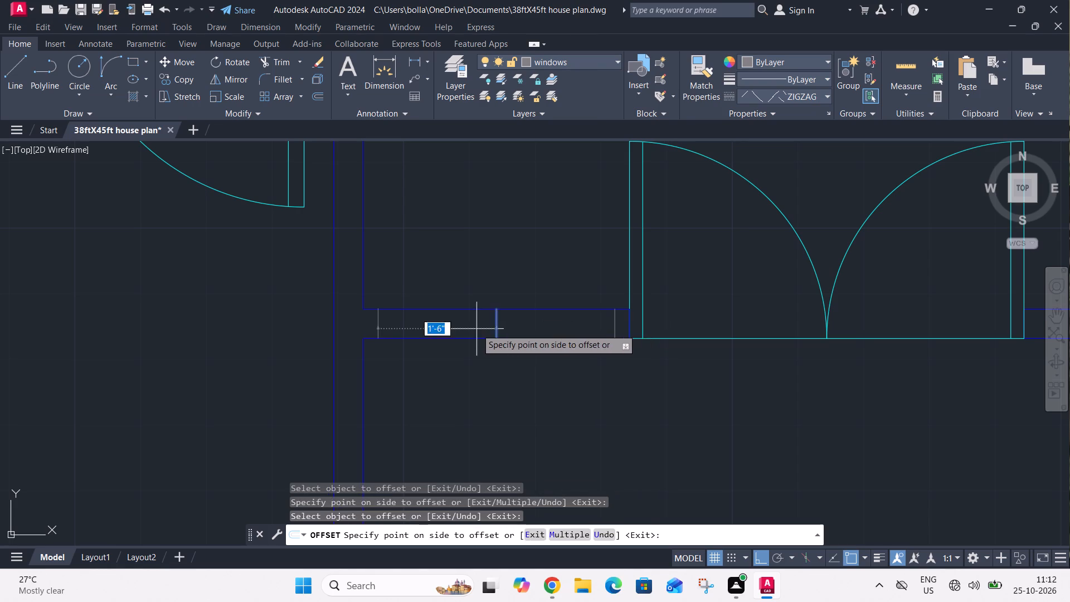
left_click(476, 329)
key("Escape")
Erase the original middle cross line between the two offset lines.
left_click(508, 321)
left_click(483, 326)
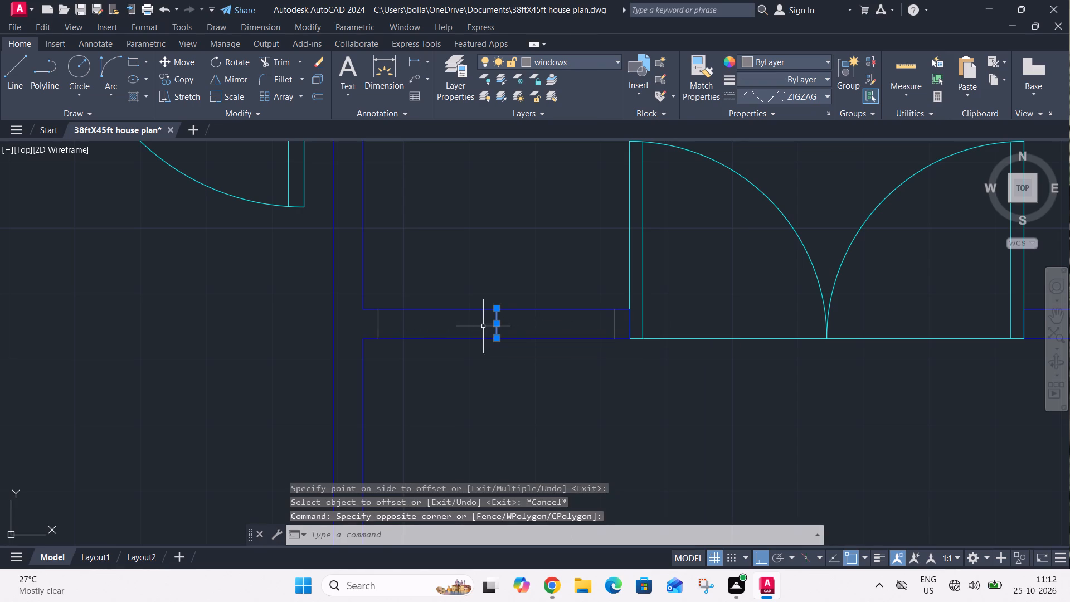
key("Delete")
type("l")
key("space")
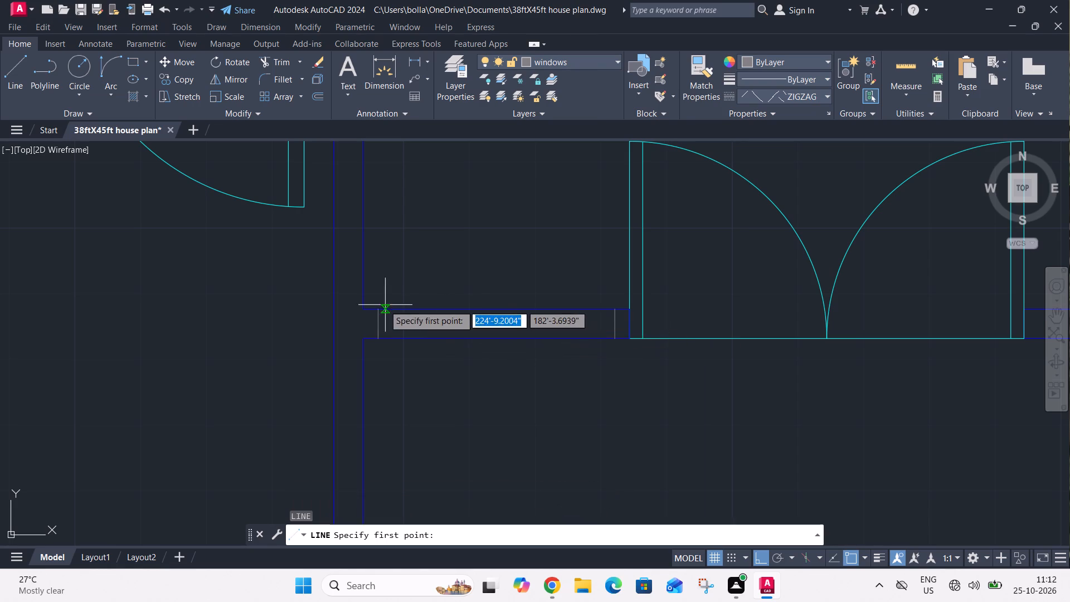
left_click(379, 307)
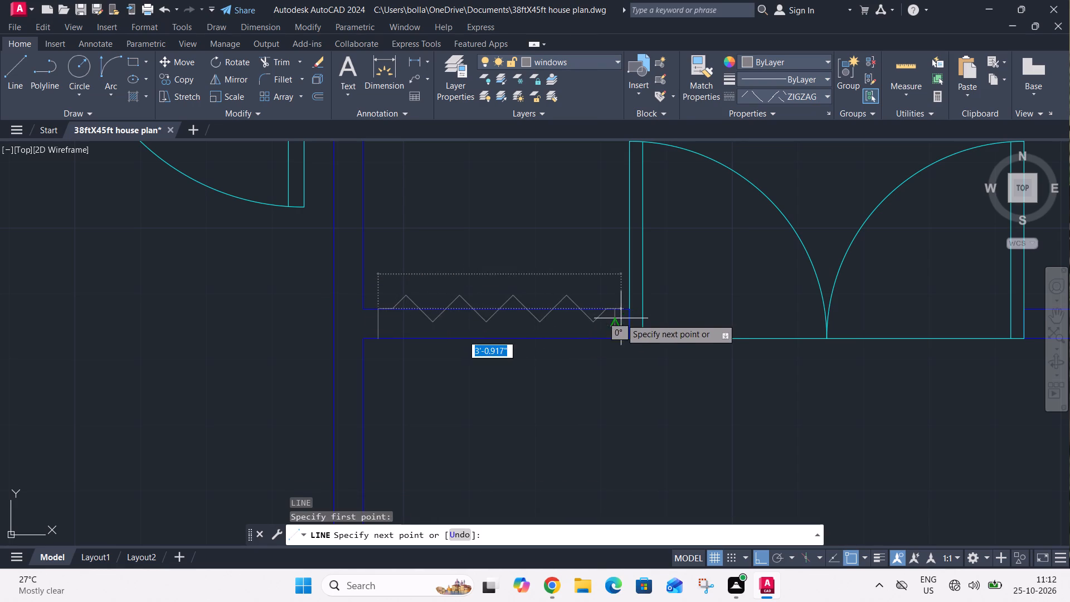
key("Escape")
Set the current linetype to ByLayer and draw the window's upper and lower edges between the two end lines.
left_click(775, 90)
left_click(772, 110)
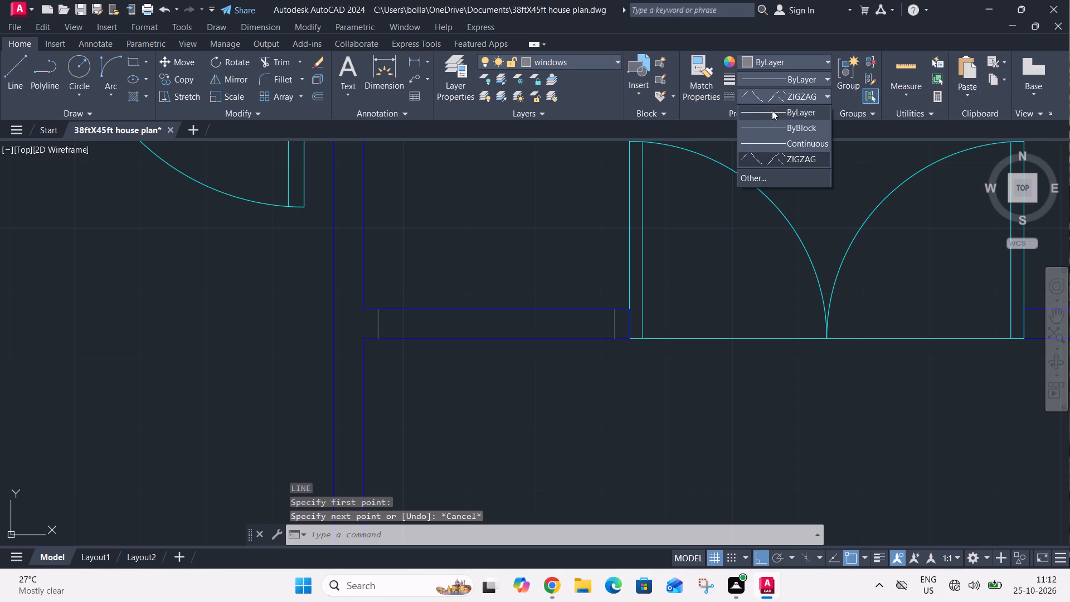
key("l")
key("space")
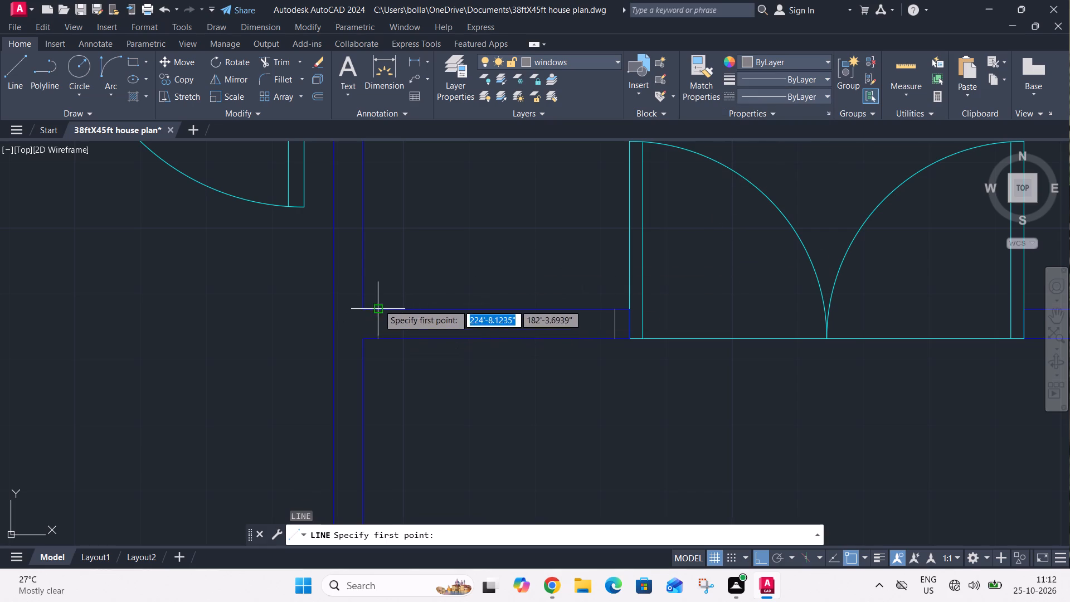
left_click(379, 304)
left_click(617, 310)
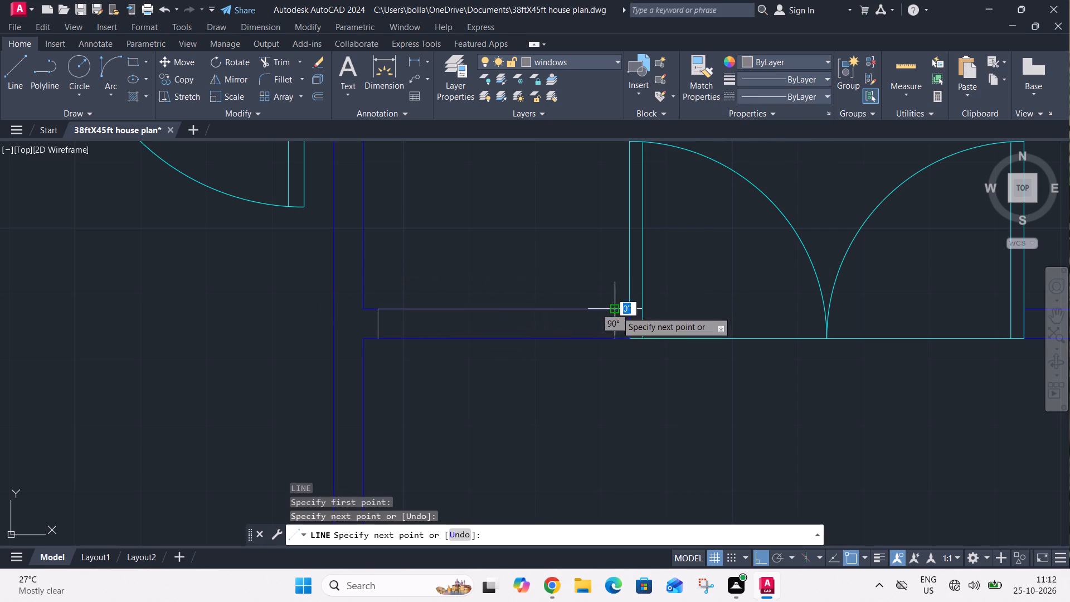
key("Escape")
key("l")
key("space")
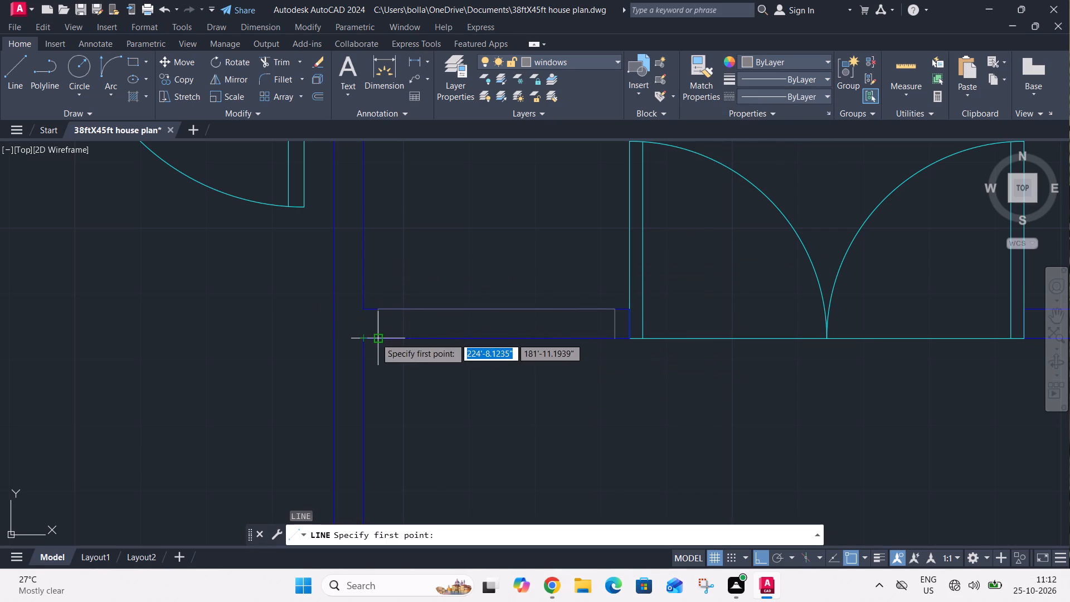
left_click(382, 338)
left_click(618, 342)
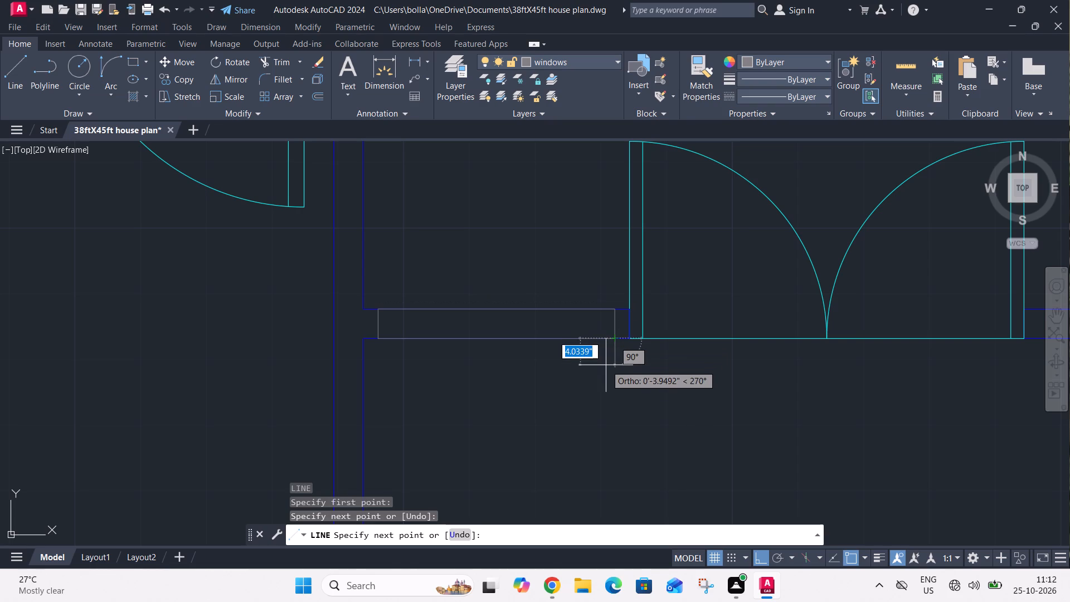
key("Escape")
Draw a lengthwise centre line through the new window between the midpoints of its end lines.
key("l")
key("space")
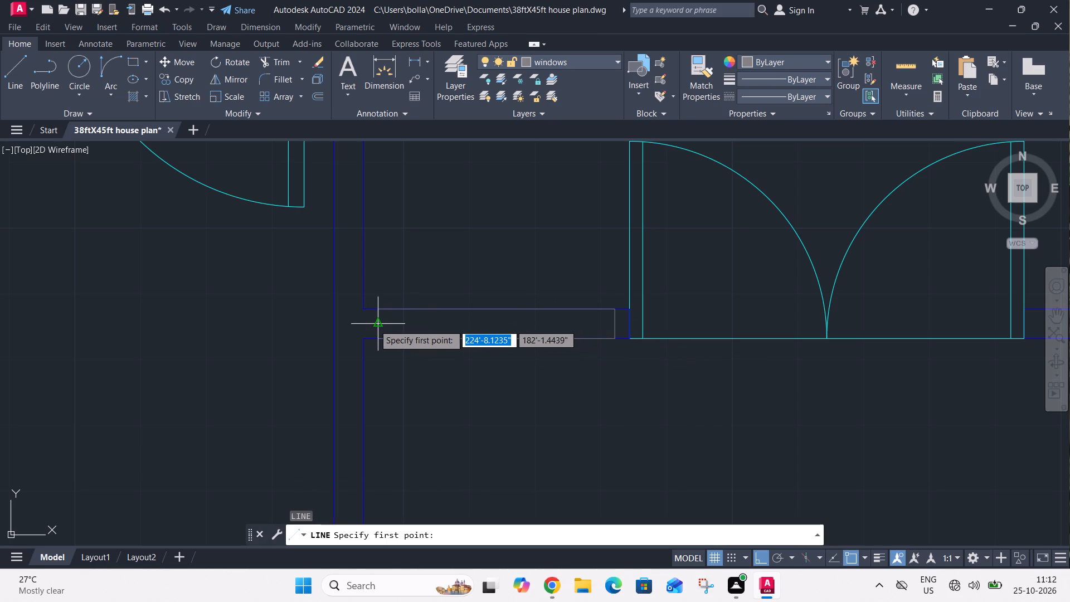
left_click(376, 322)
left_click(619, 327)
key("Escape")
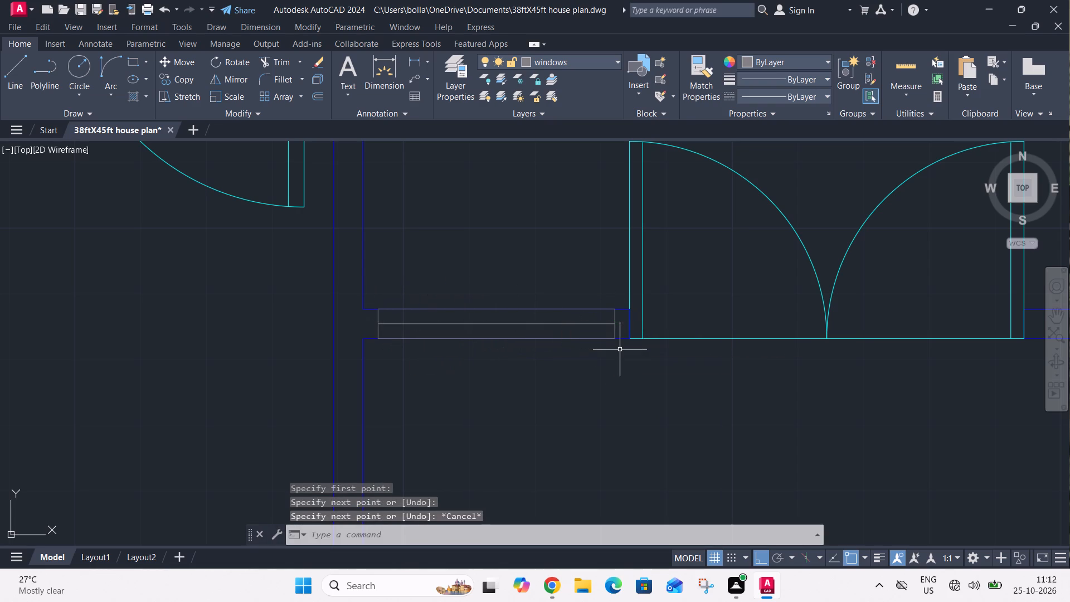
Offset the new window's lengthwise centre line by 1" to both its north and south sides.
type("o")
key("space")
key("1")
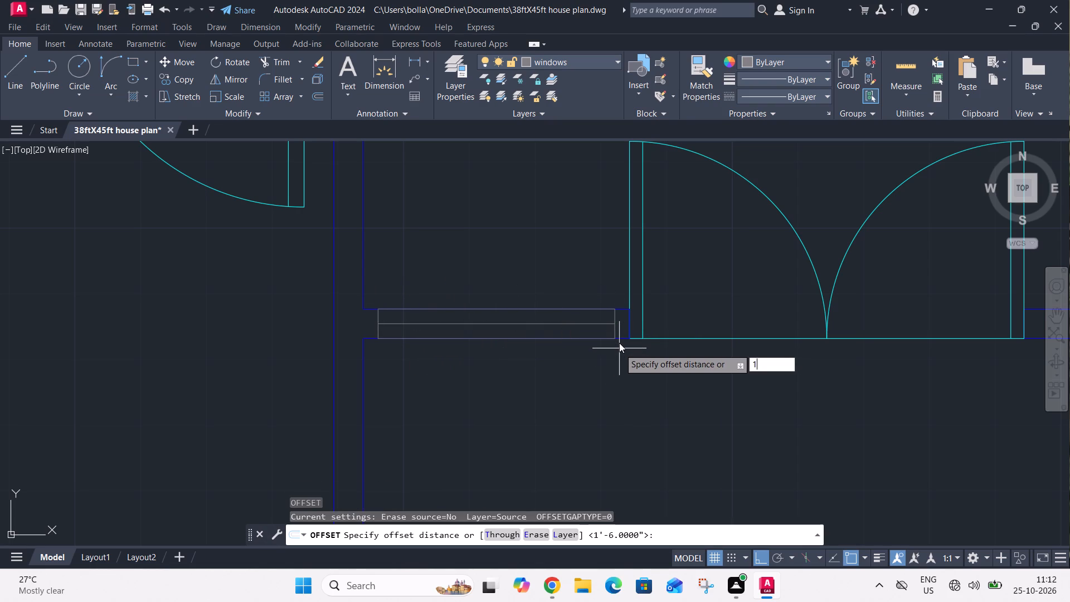
key("shift+quotedbl")
key("Return")
left_click(577, 324)
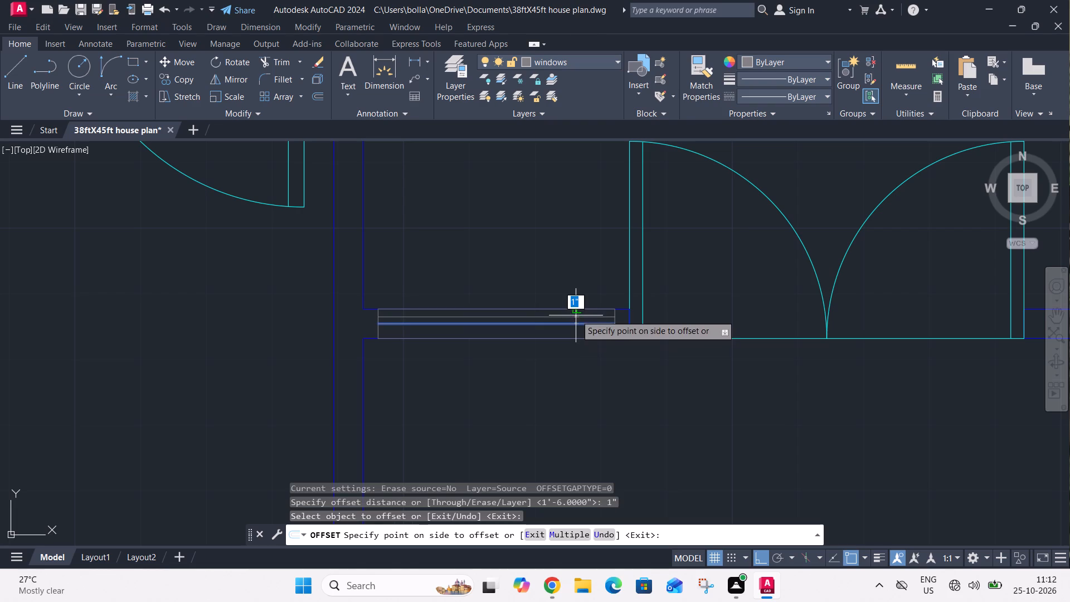
left_click(576, 314)
left_click(573, 324)
left_click(572, 332)
key("Escape")
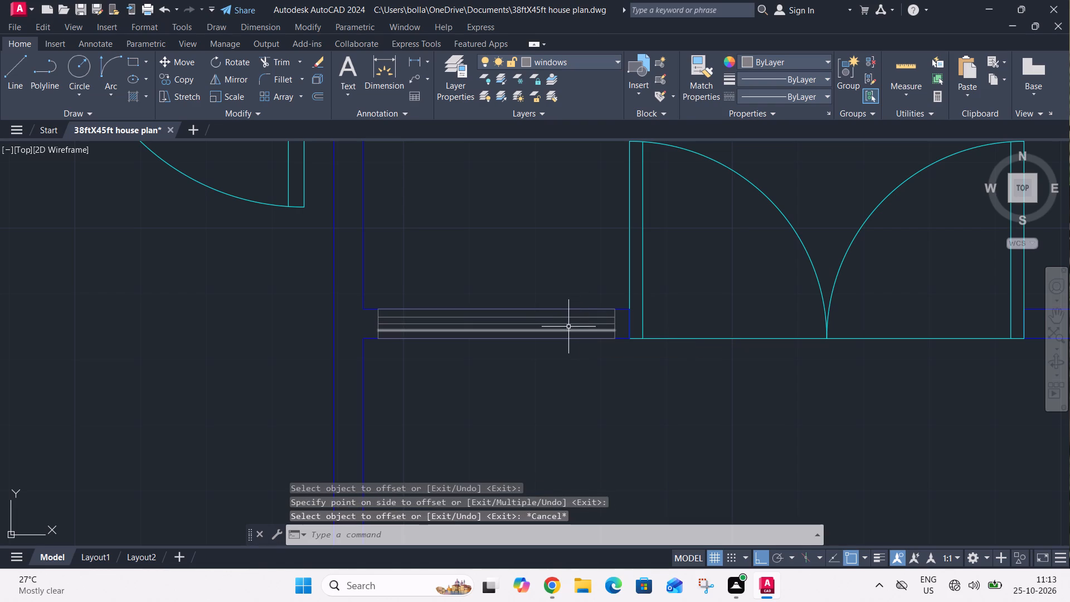
Erase the window's original centre line between the two offset lines.
left_click(568, 323)
key("Delete")
Load the ACAD_ISO02W100 ISO dash linetype and make it the current linetype.
scroll(550, 315, "down", 3)
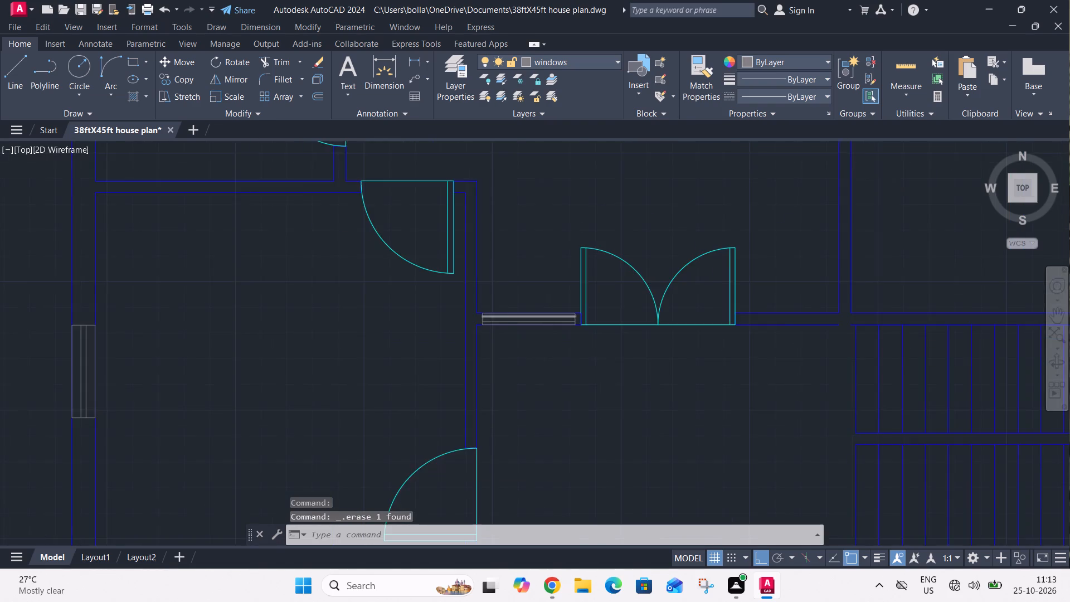
scroll(576, 333, "down", 3)
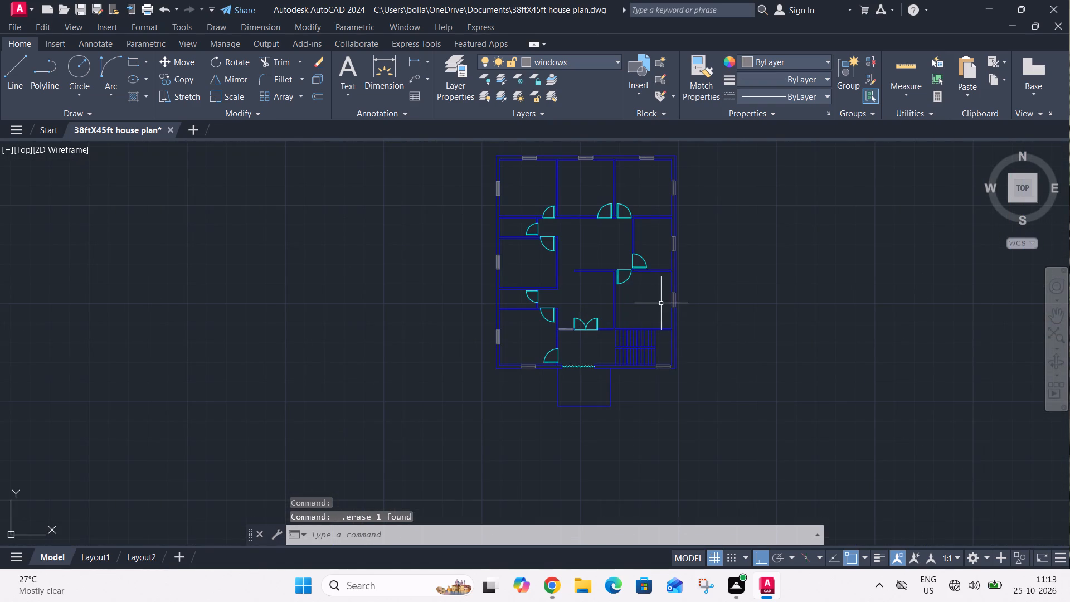
scroll(586, 280, "up", 3)
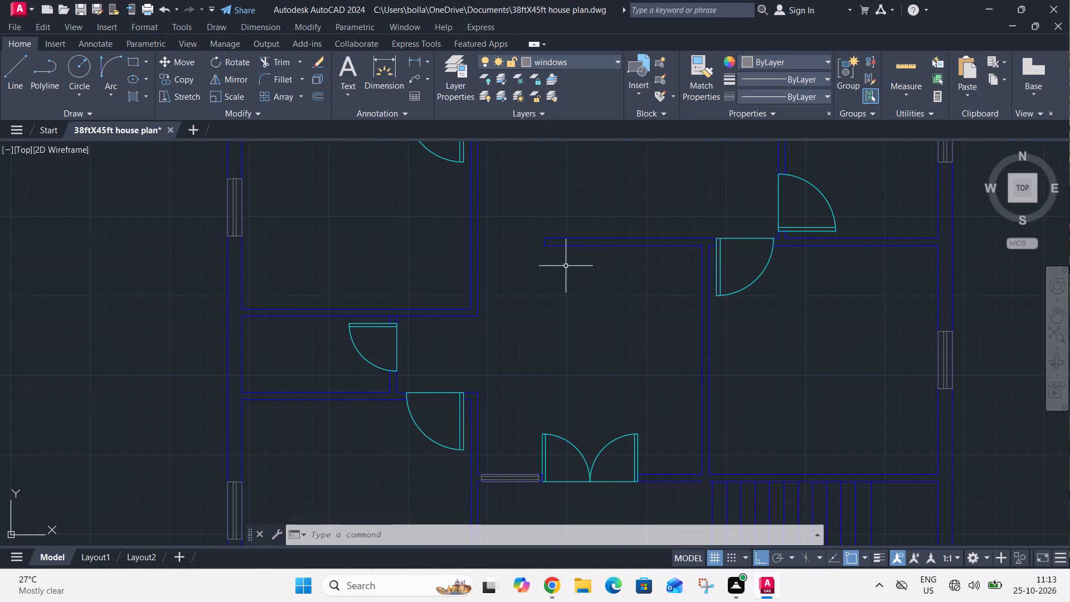
left_click(797, 94)
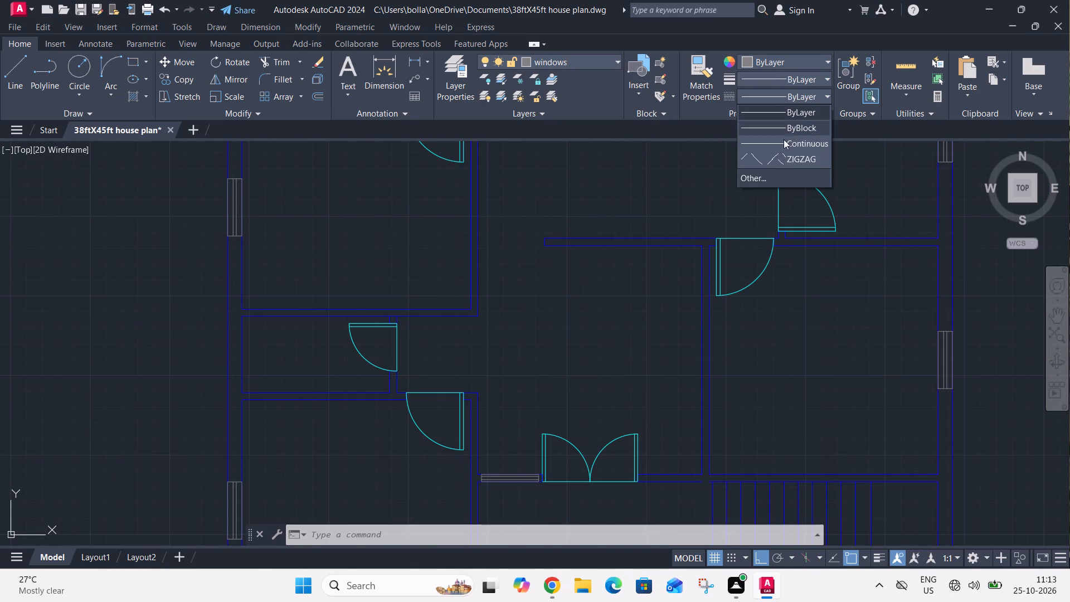
left_click(779, 172)
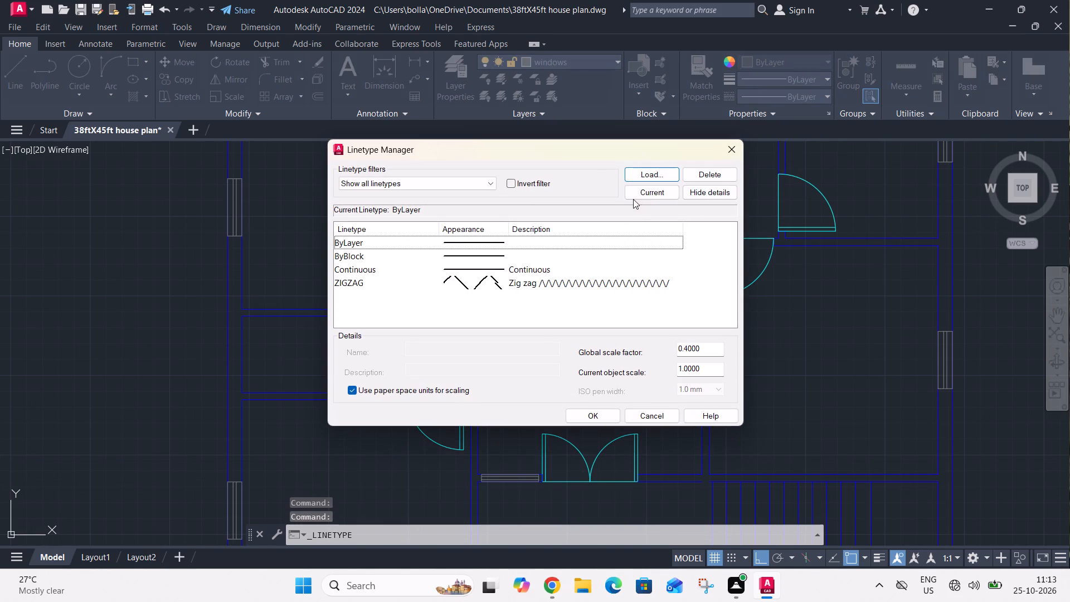
left_click(643, 168)
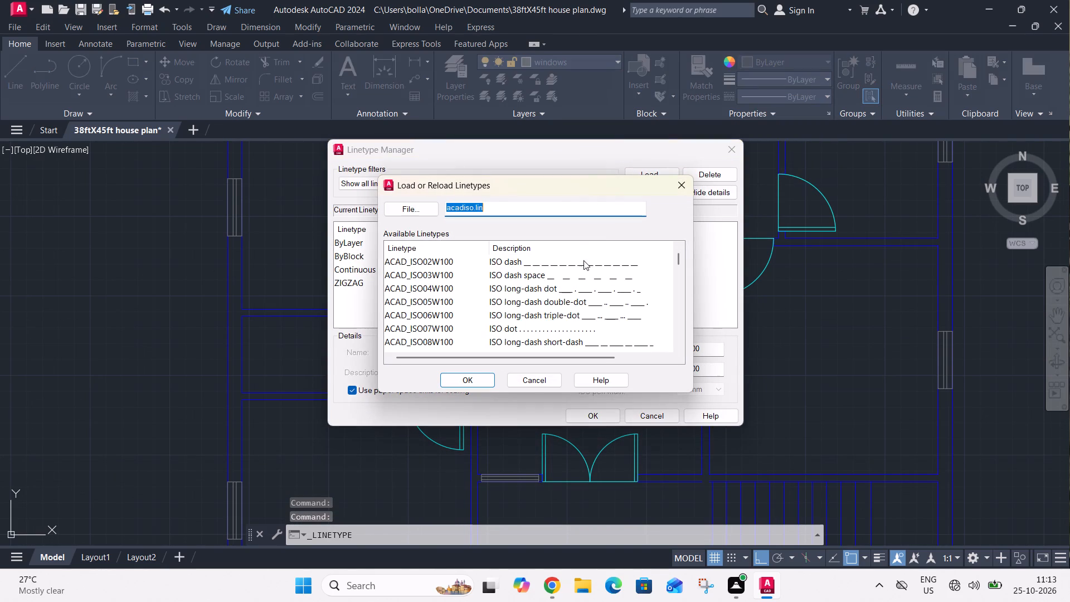
left_click(583, 260)
left_click(455, 380)
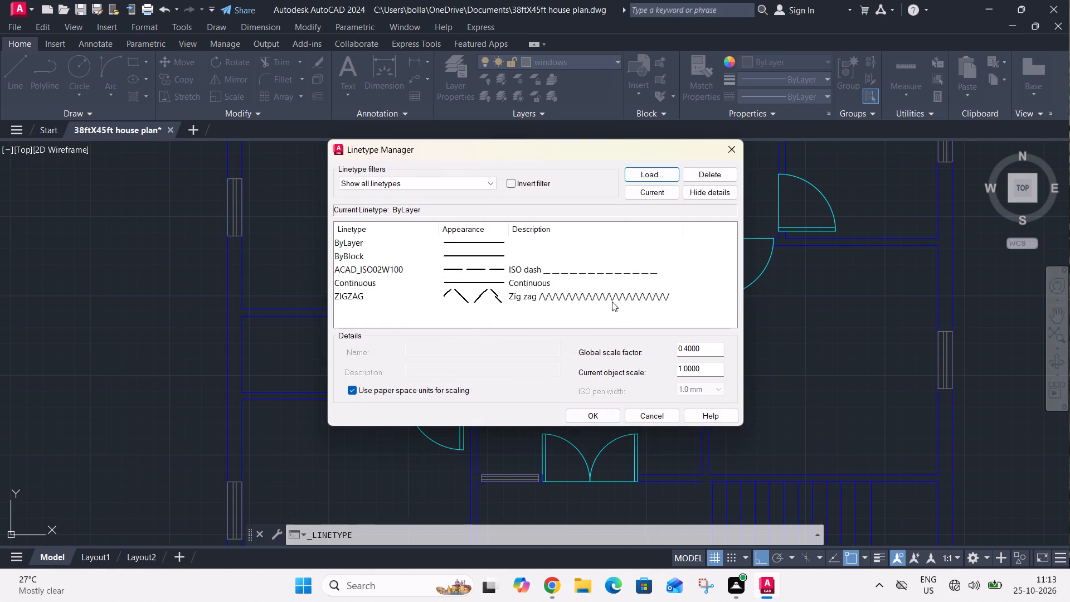
left_click(612, 275)
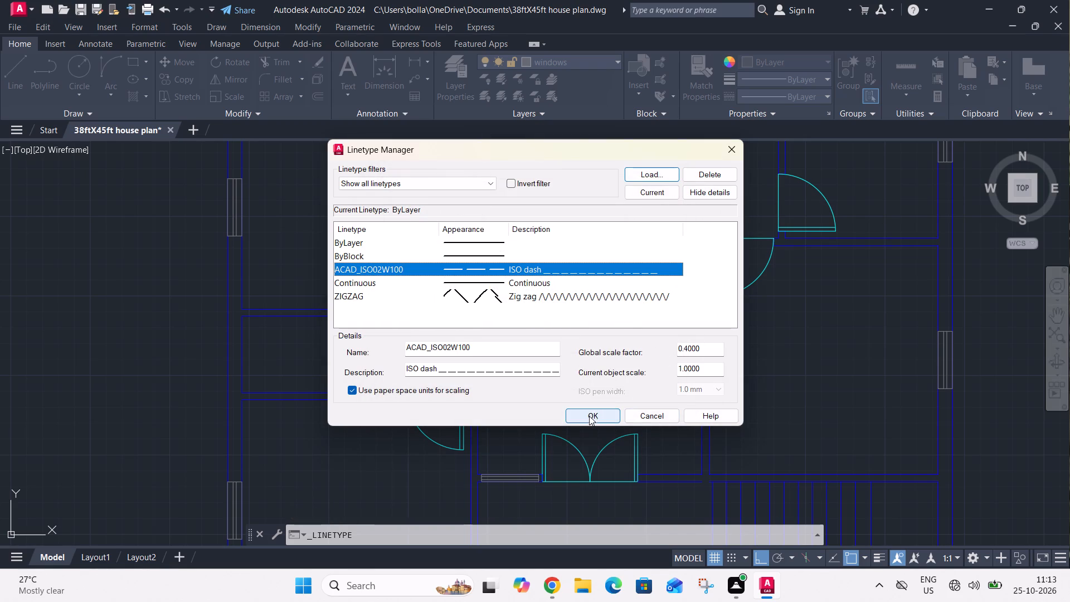
left_click(658, 185)
left_click(596, 416)
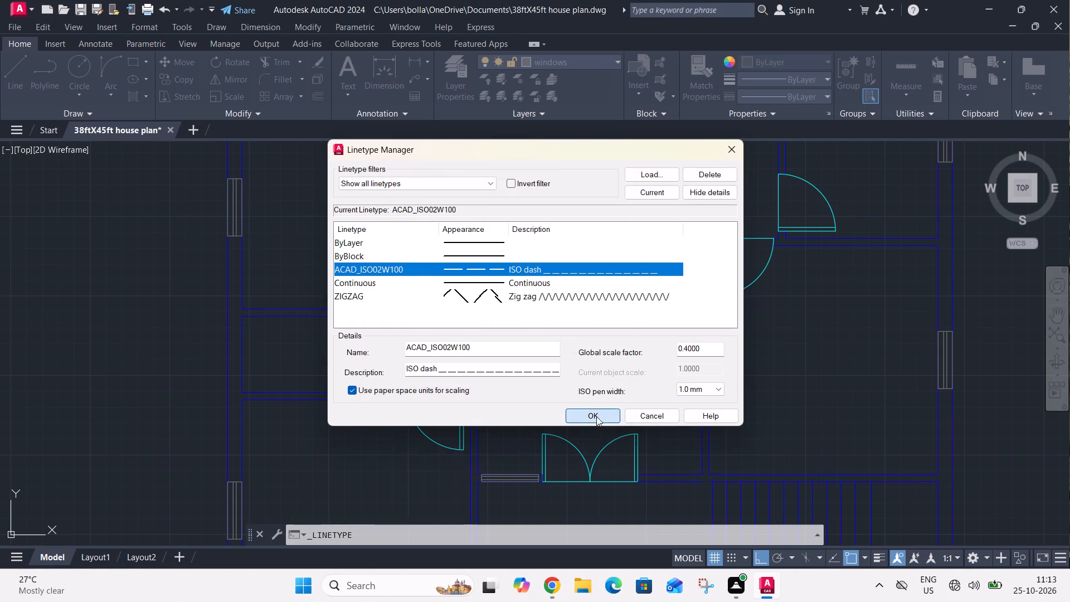
left_click(601, 356)
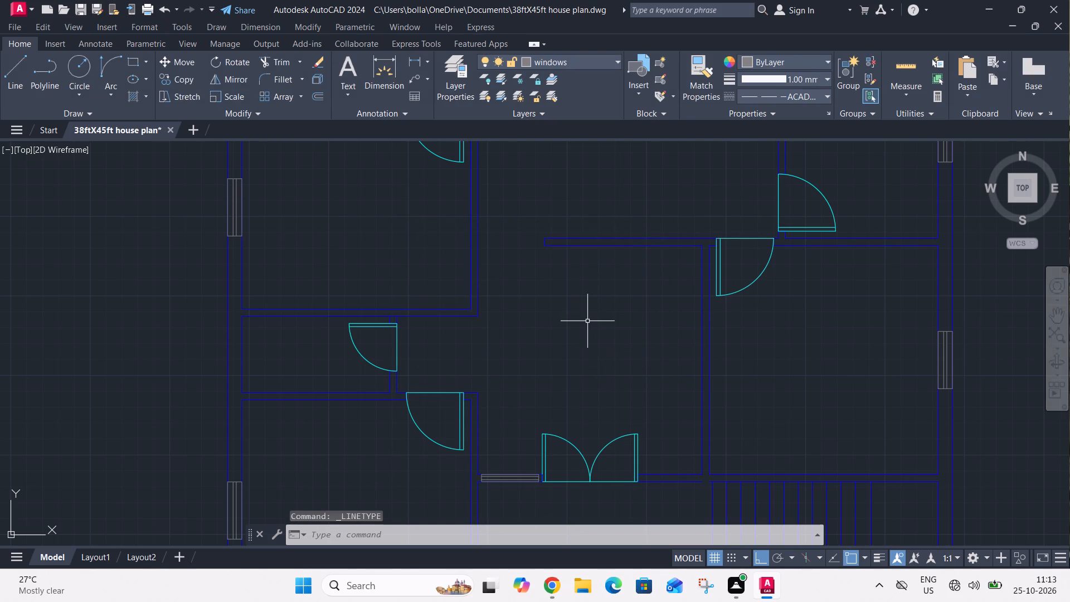
Draw a dashed line about 3'-6" long across the opening, from the central partition's west end midpoint to the wall.
type("l")
key("space")
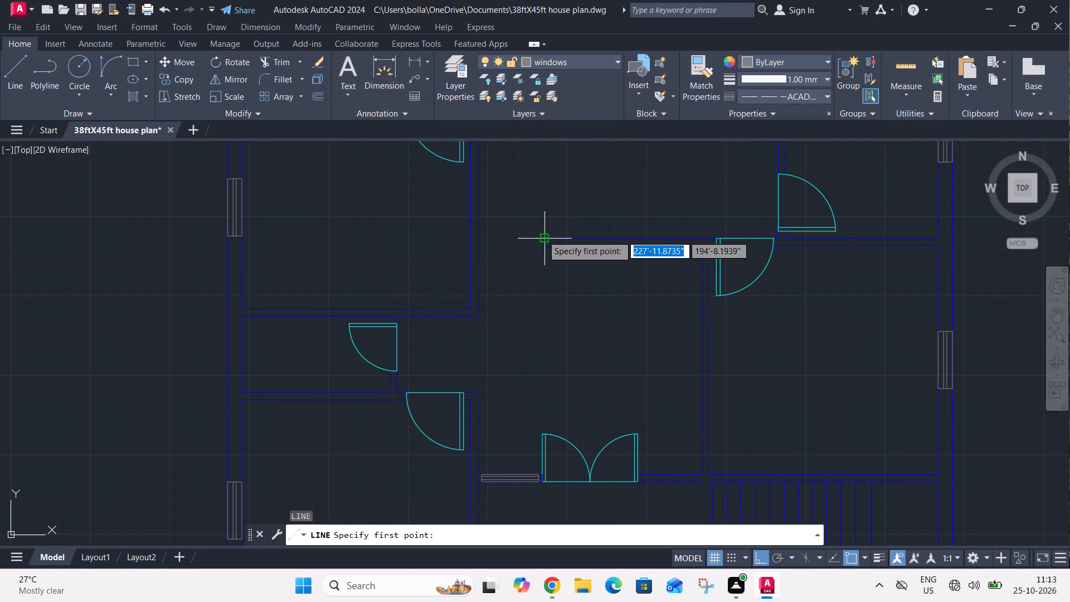
scroll(543, 240, "up", 1)
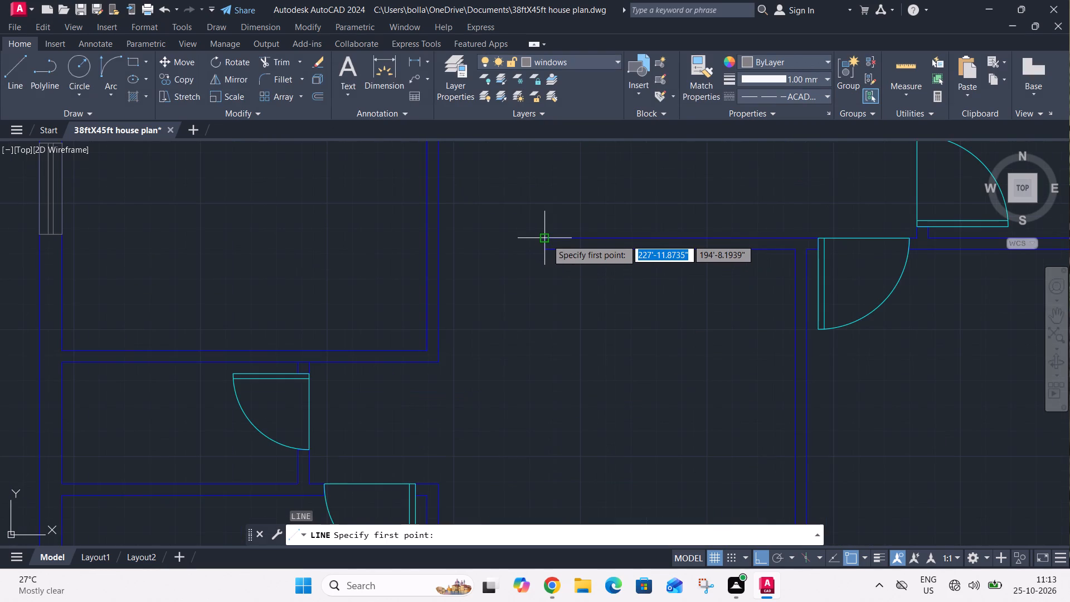
scroll(547, 239, "up", 3)
left_click(533, 260)
scroll(596, 260, "down", 2)
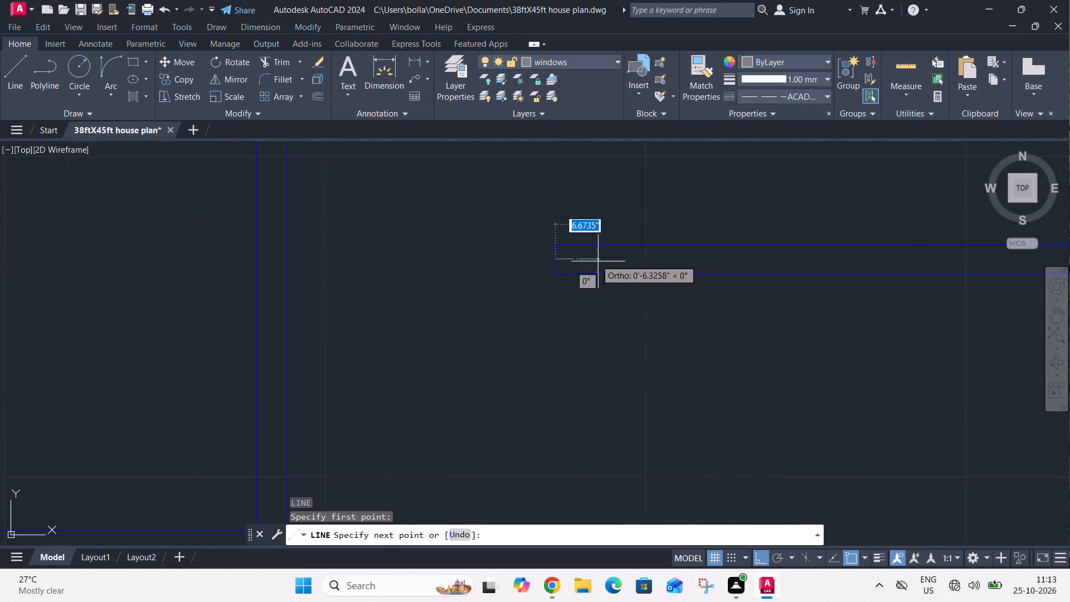
scroll(598, 261, "down", 1)
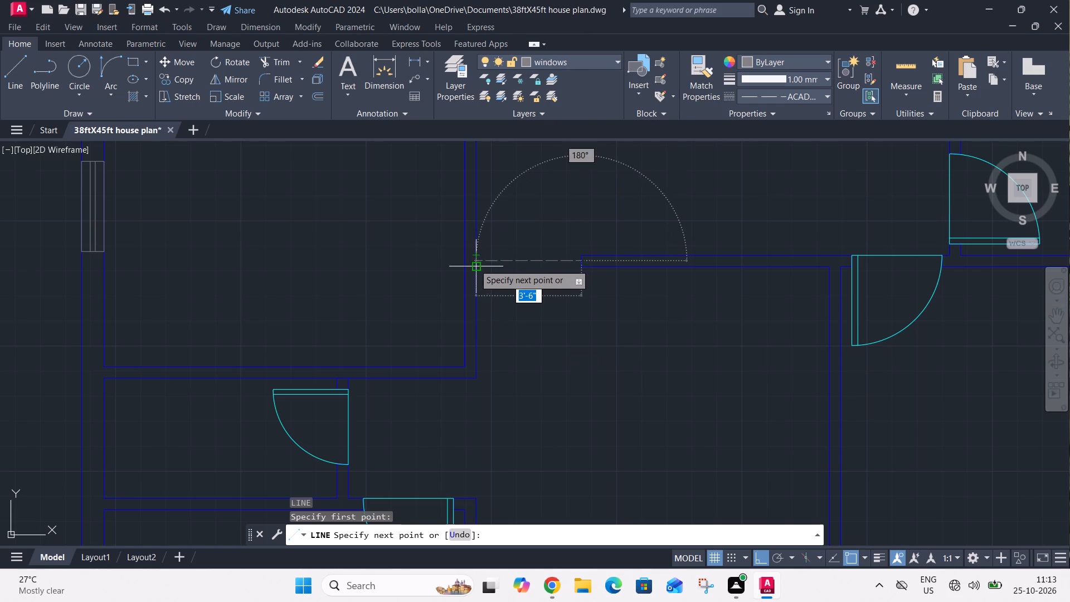
left_click(474, 260)
key("Escape")
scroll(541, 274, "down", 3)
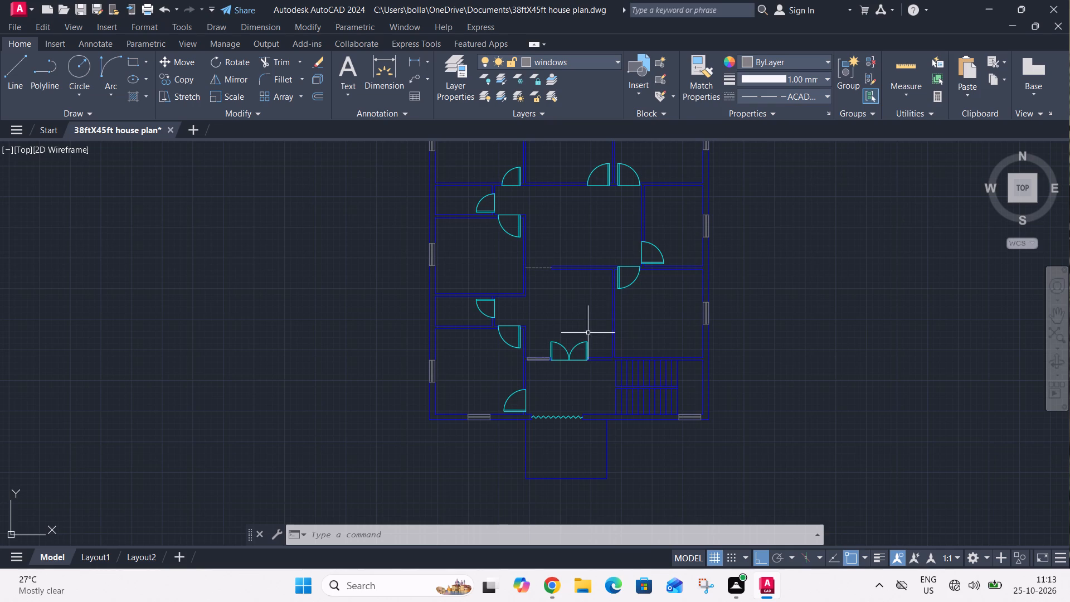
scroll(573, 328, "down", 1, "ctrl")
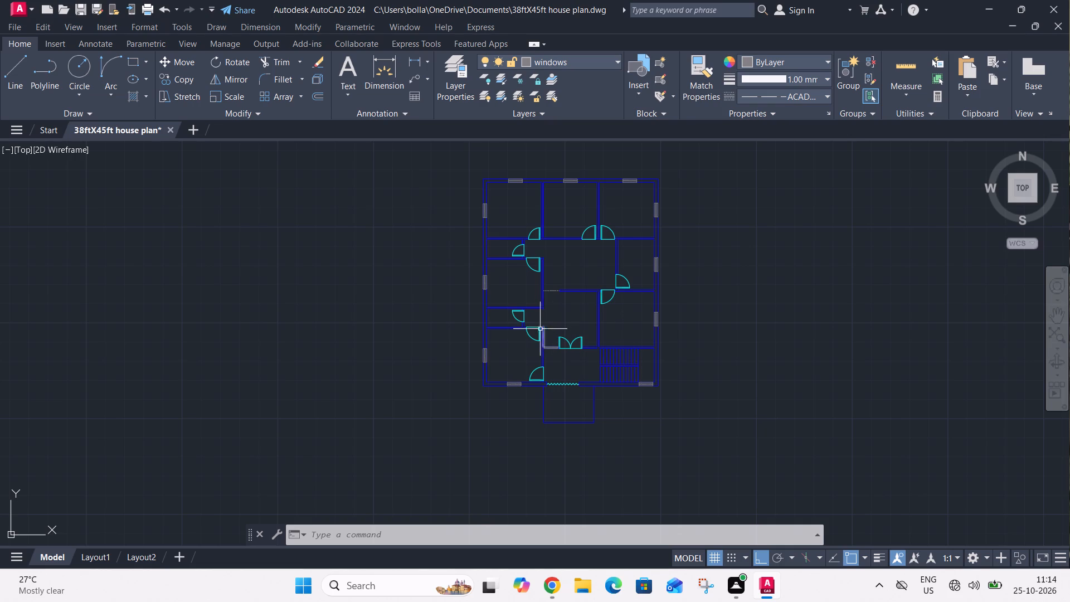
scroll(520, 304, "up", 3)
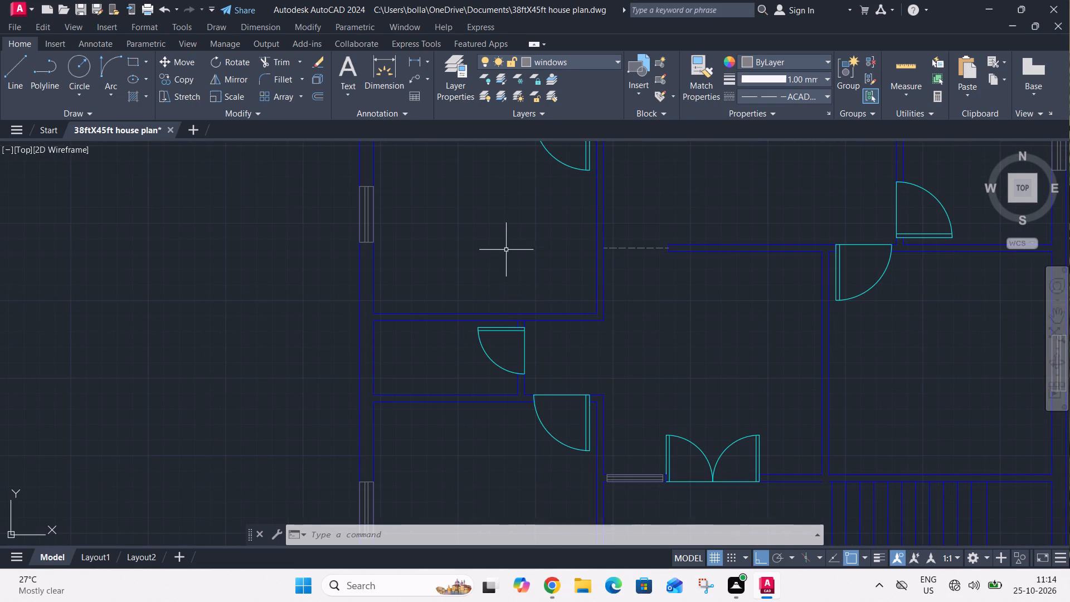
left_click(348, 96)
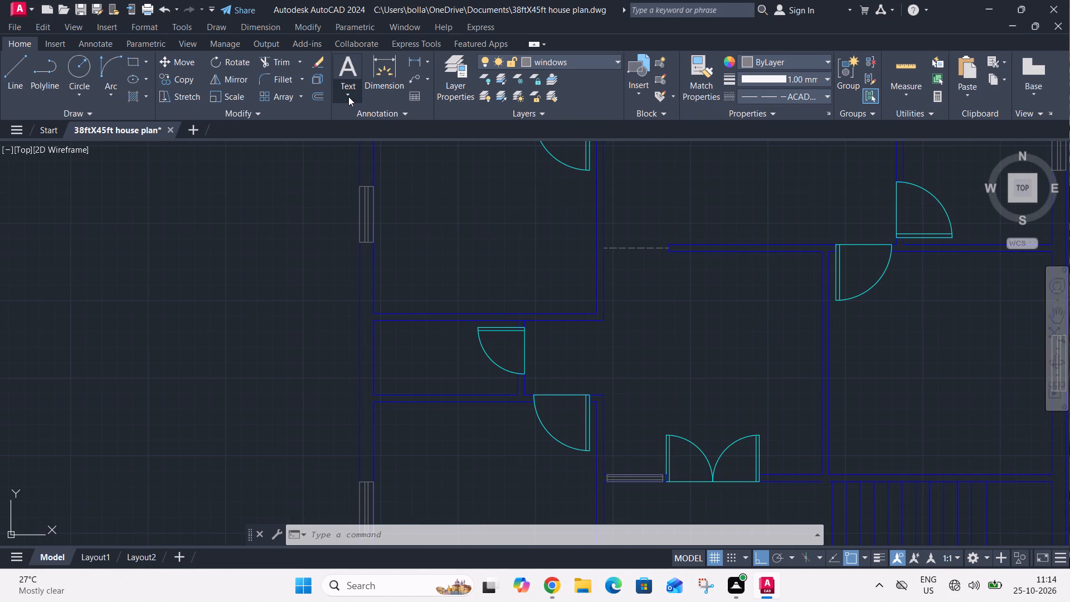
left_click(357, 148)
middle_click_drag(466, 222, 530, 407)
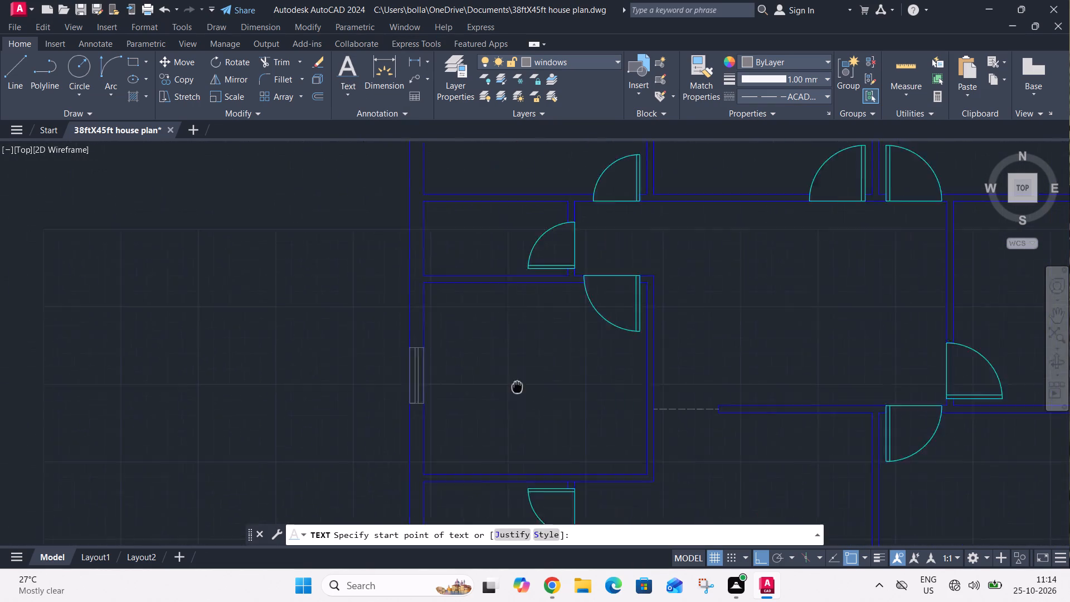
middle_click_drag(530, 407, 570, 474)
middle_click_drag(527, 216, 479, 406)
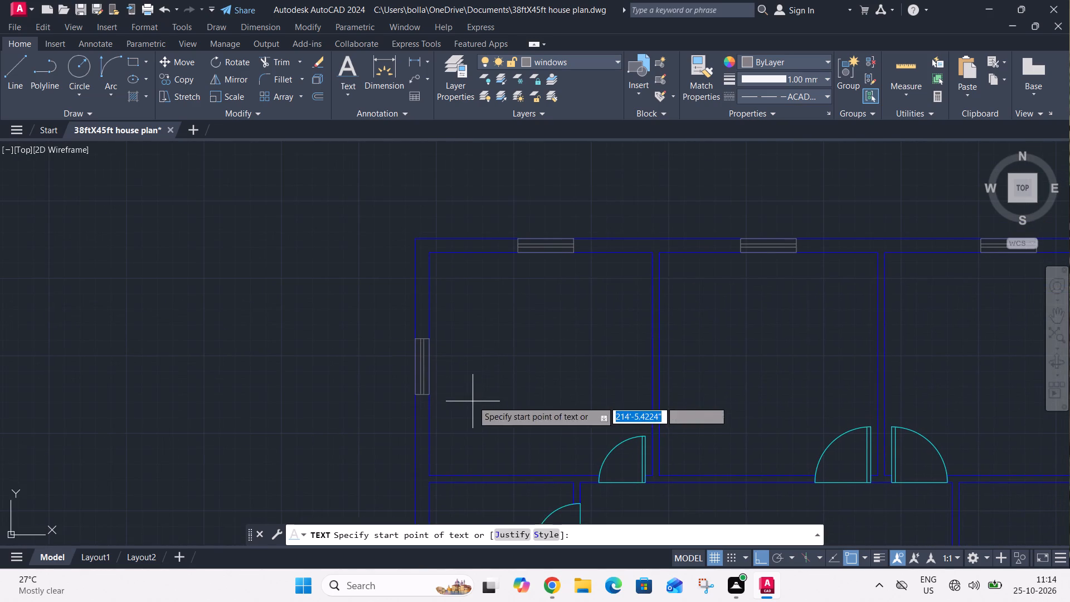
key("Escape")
Offset the inner north and west wall lines of the northwest room by 2' into the room.
type("o")
key("space")
key("2")
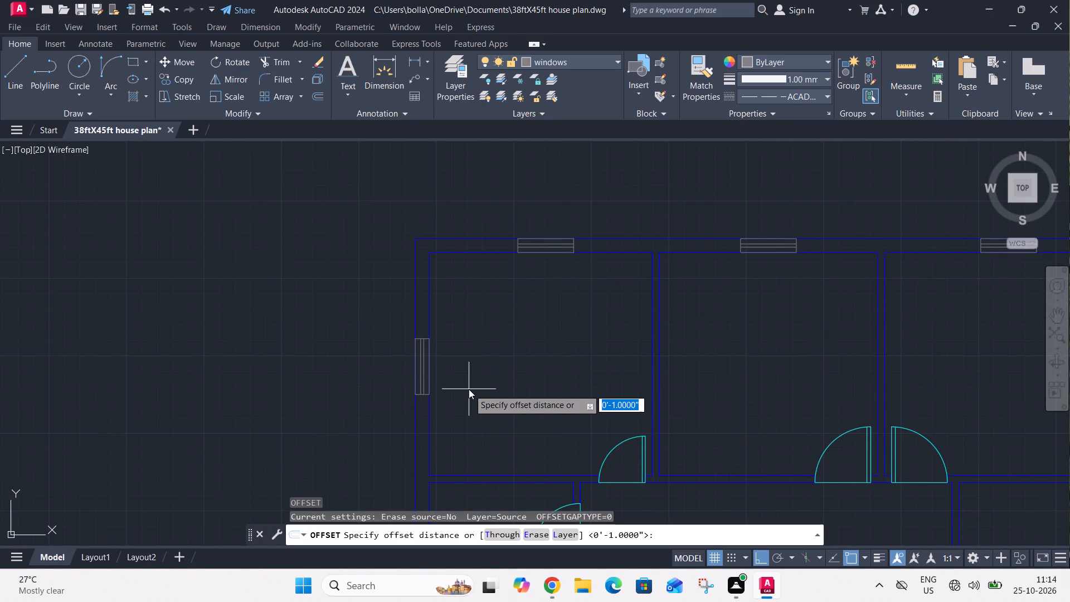
key("apostrophe")
key("Return")
left_click(474, 253)
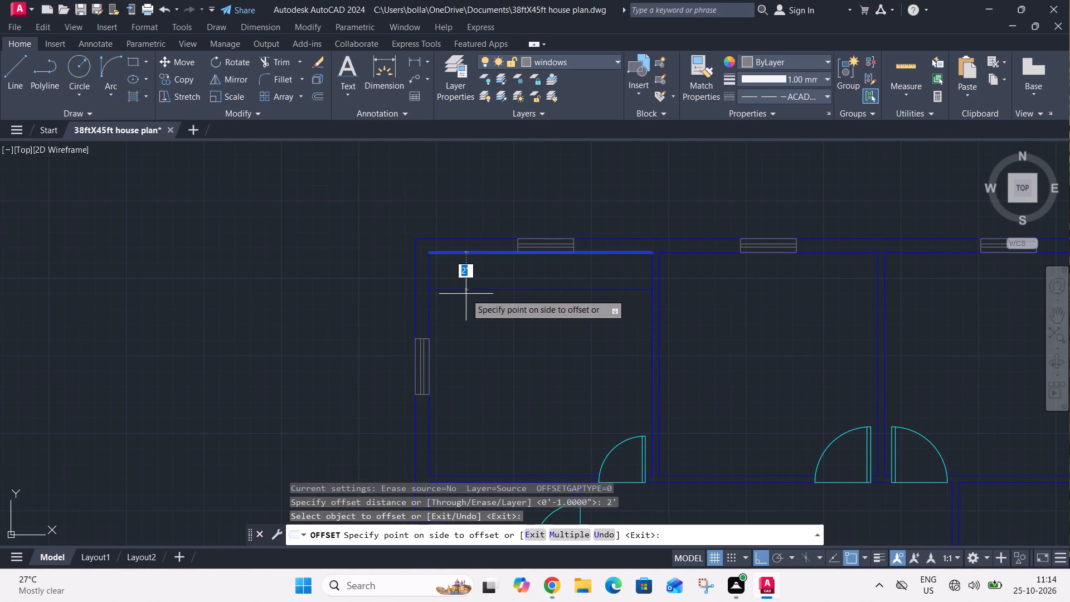
left_click(466, 294)
left_click(430, 326)
left_click(440, 329)
key("Escape")
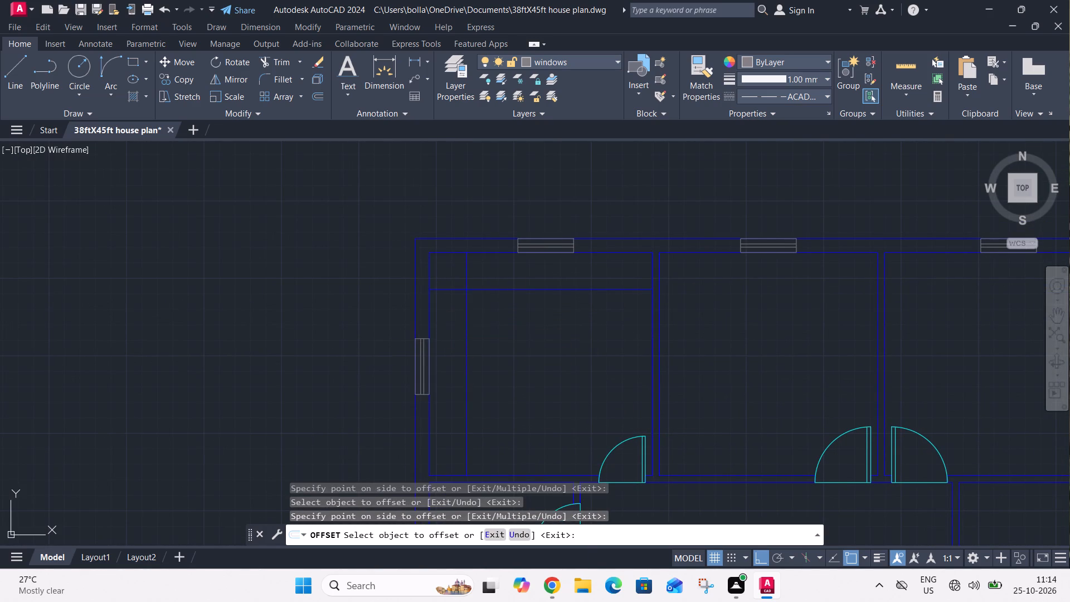
Trim the two offset lines past their crossing at the northwest corner to leave an L-shaped strip.
type("tr")
key("space")
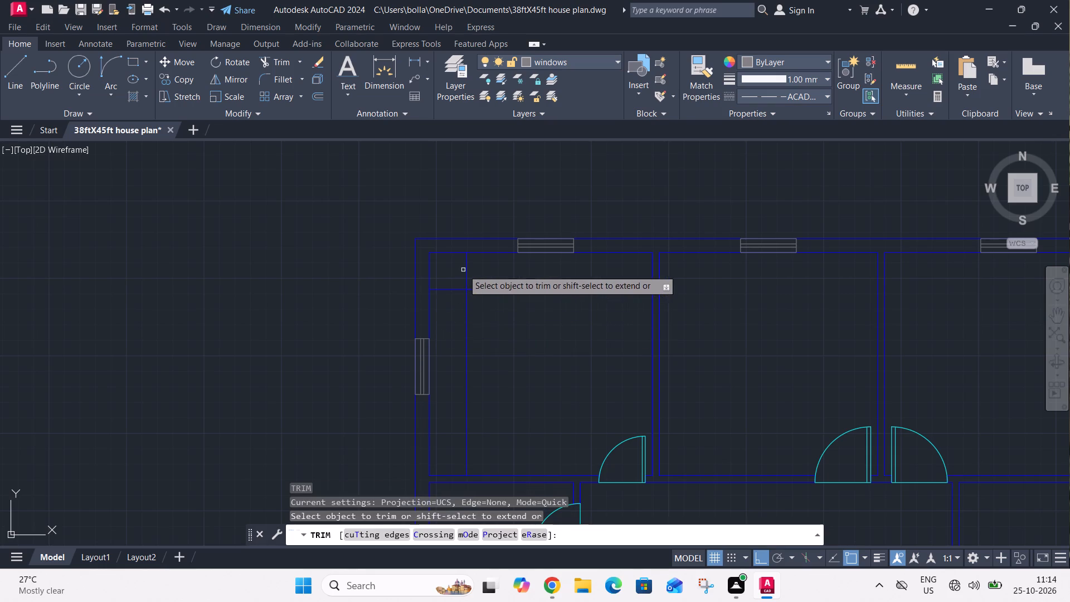
left_click(463, 270)
left_click(499, 273)
left_click(450, 277)
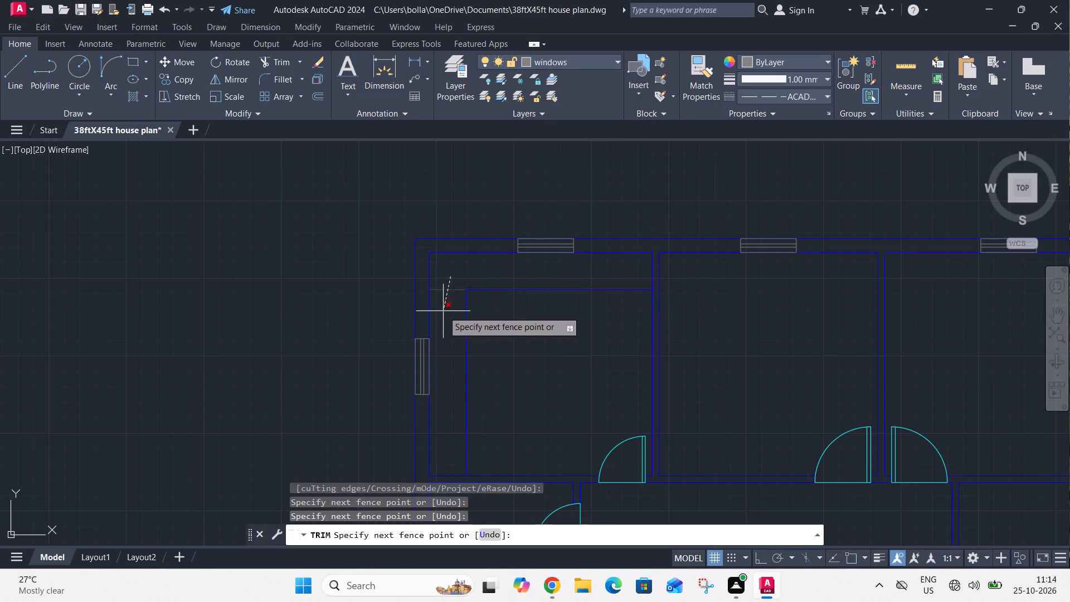
left_click(443, 311)
key("Escape")
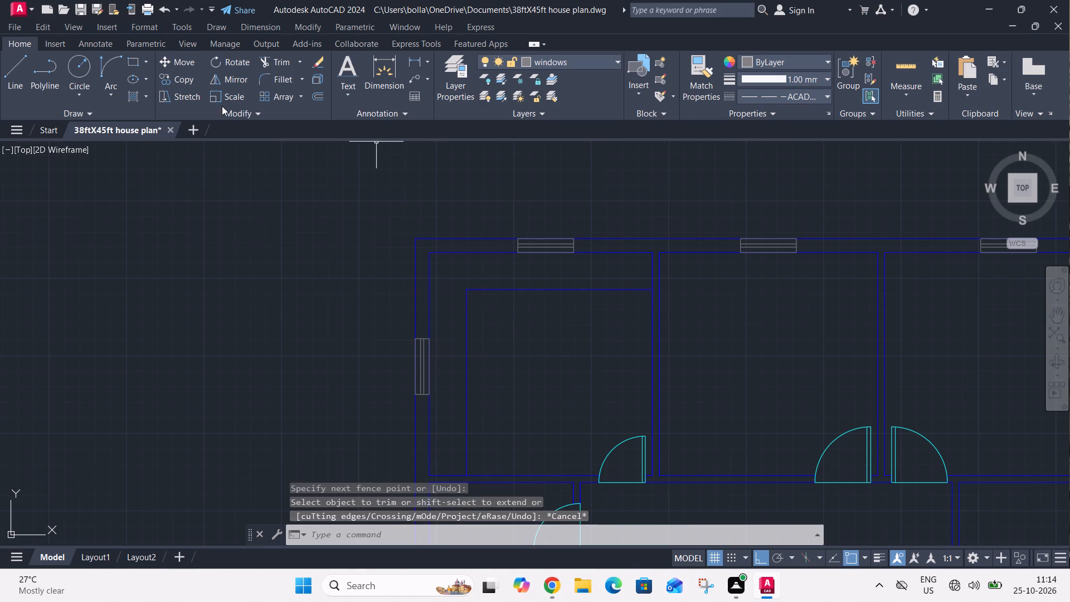
Hatch the L-shaped strip along the northwest room's walls with the ANSI31 pattern.
left_click(130, 98)
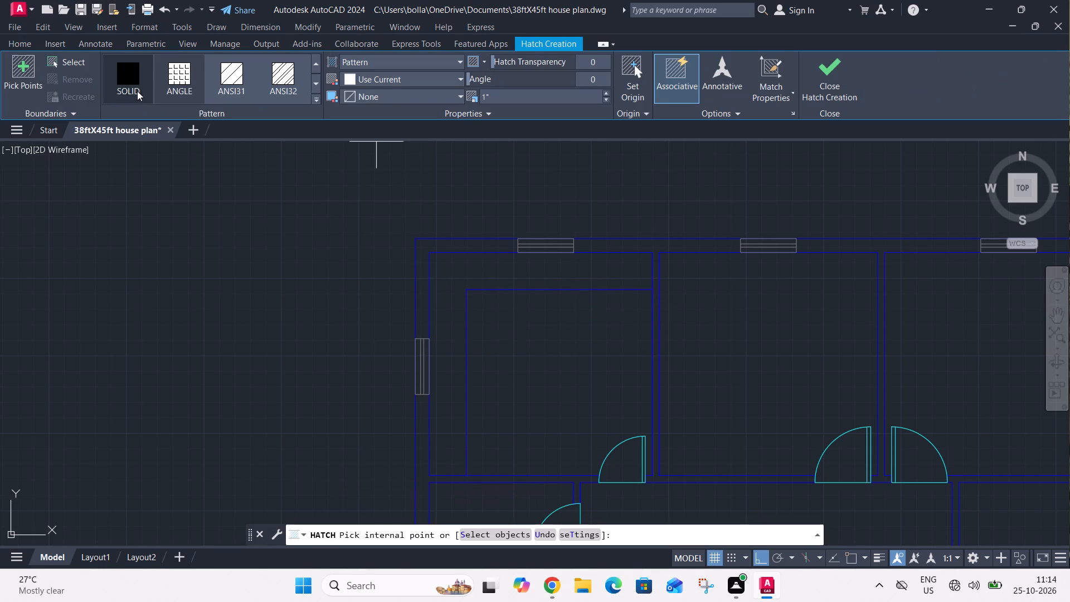
left_click(231, 85)
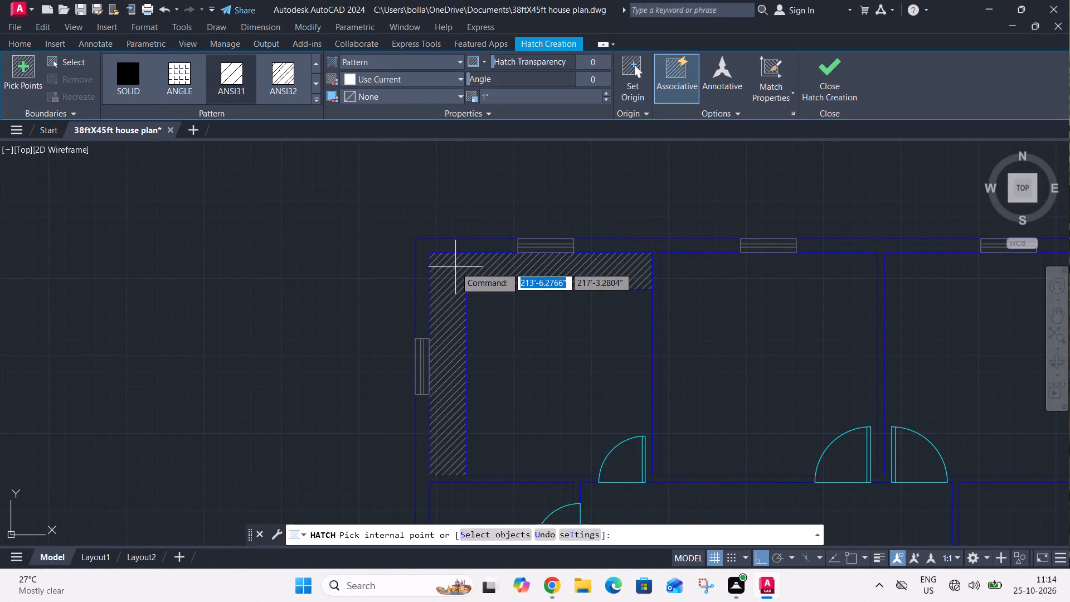
left_click(455, 267)
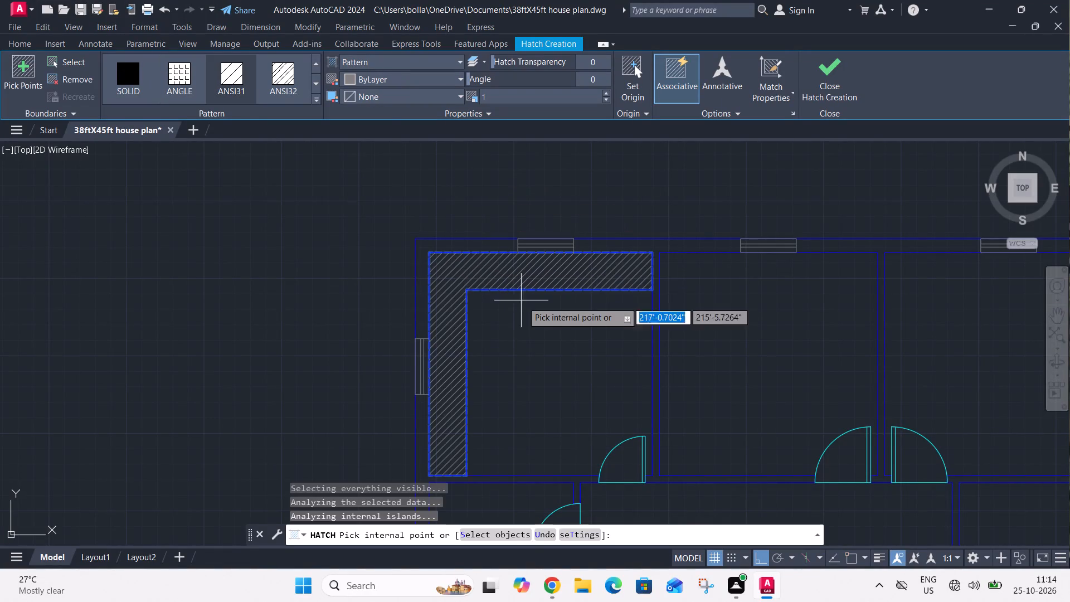
key("Escape")
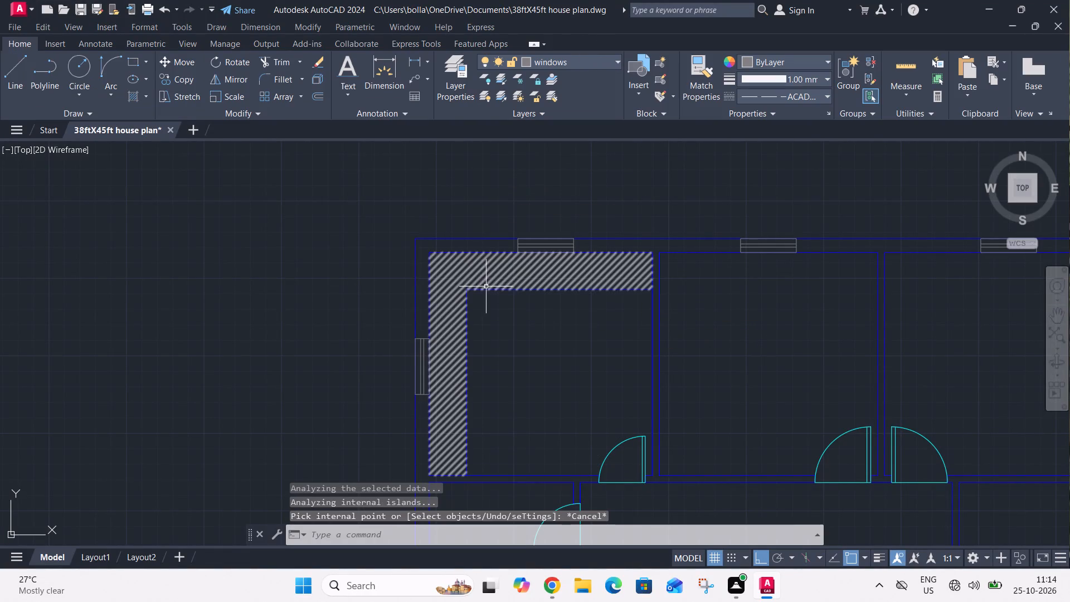
Change the color of the L-shaped counter hatch to white (255,255,255).
left_click(474, 275)
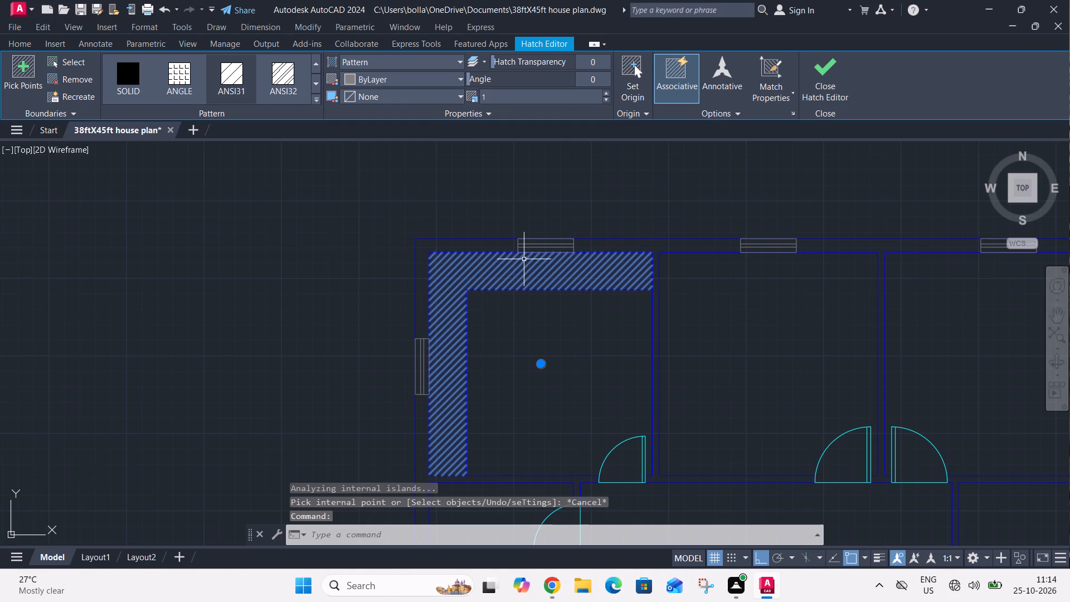
left_click(380, 75)
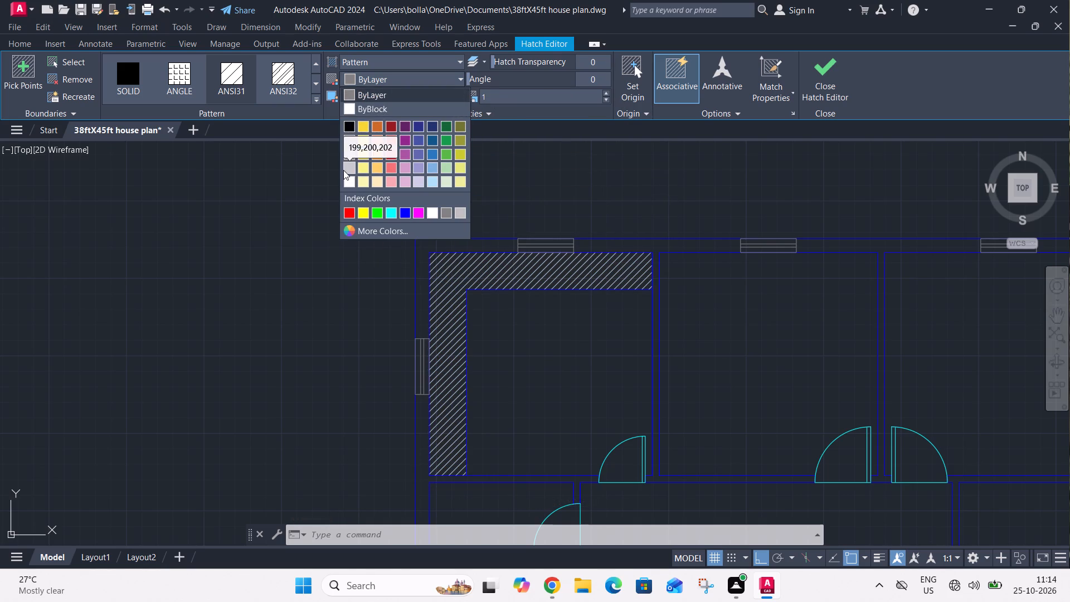
left_click(349, 185)
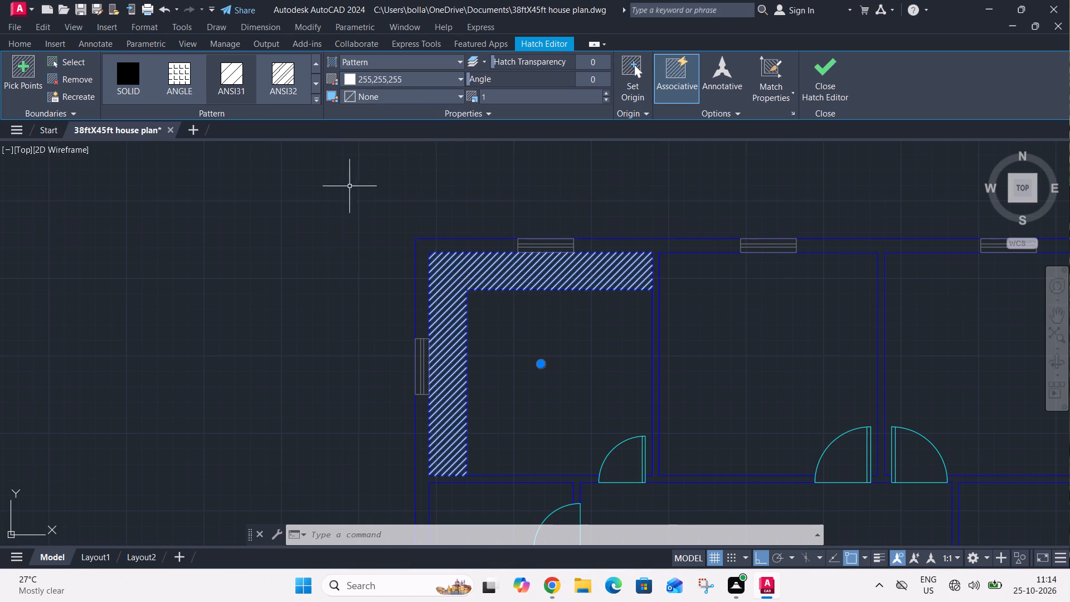
key("Escape")
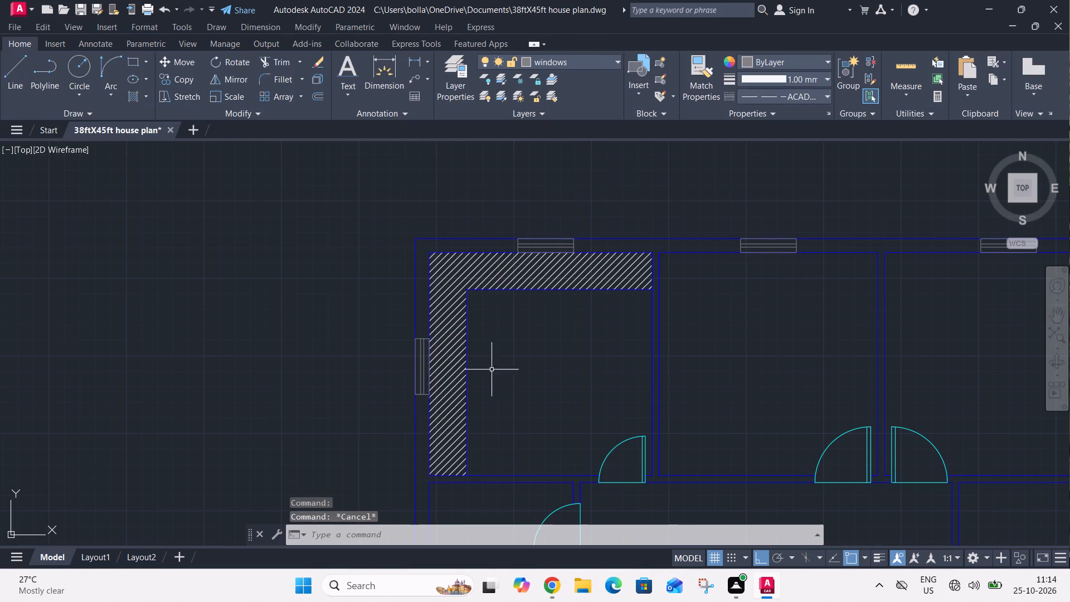
Label the northwest room with single-line text at zero rotation, reading "kitchen" with "12'x12'" on a second line.
middle_click_drag(570, 376, 484, 237)
left_click(340, 88)
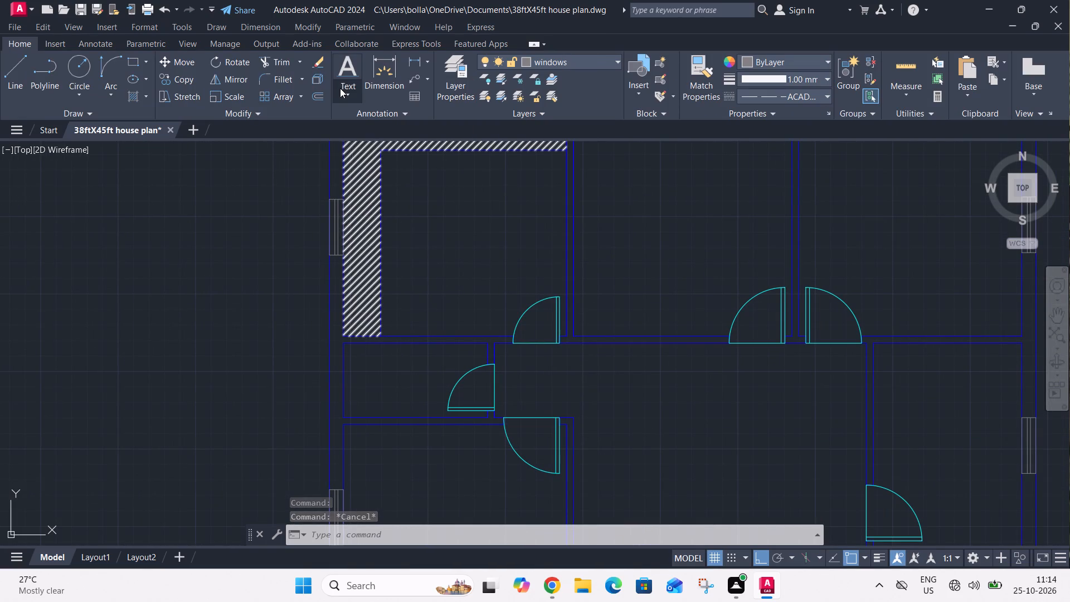
left_click(357, 143)
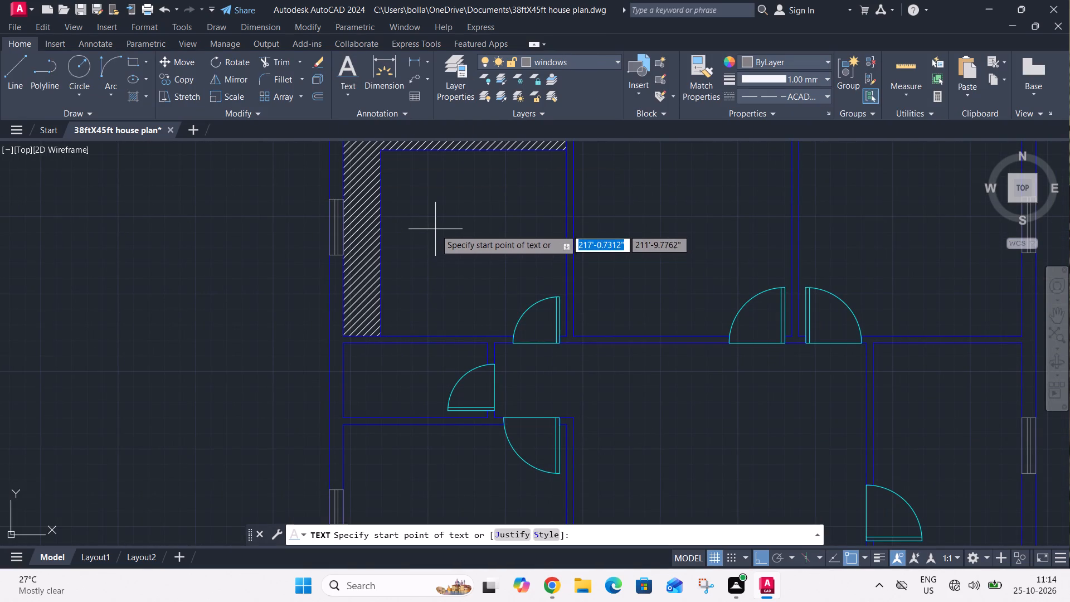
scroll(435, 228, "up", 1)
left_click(435, 227)
left_click(560, 235)
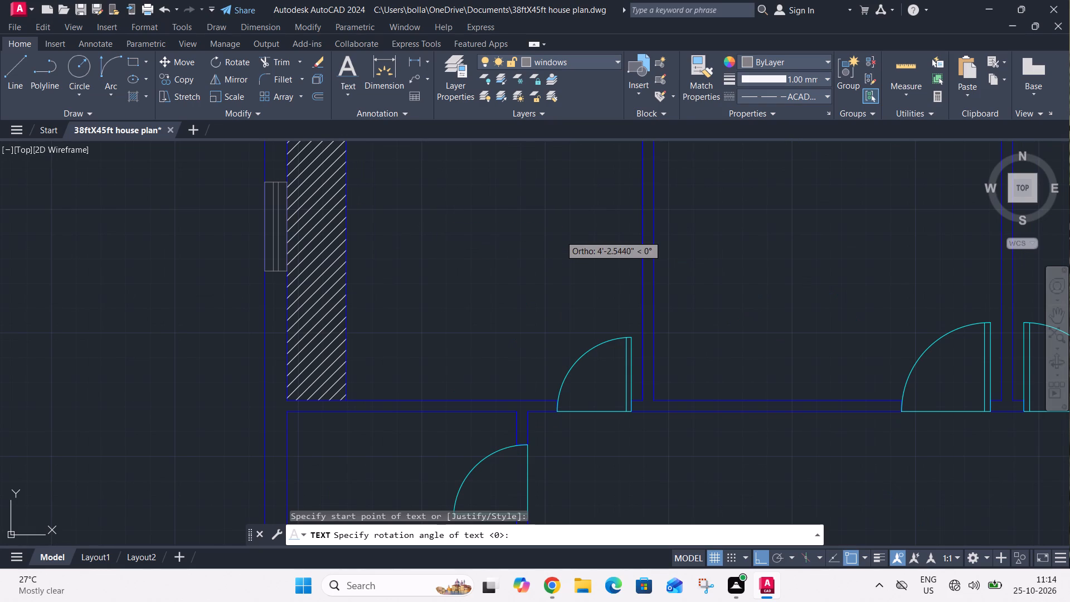
type("ki")
type("tch")
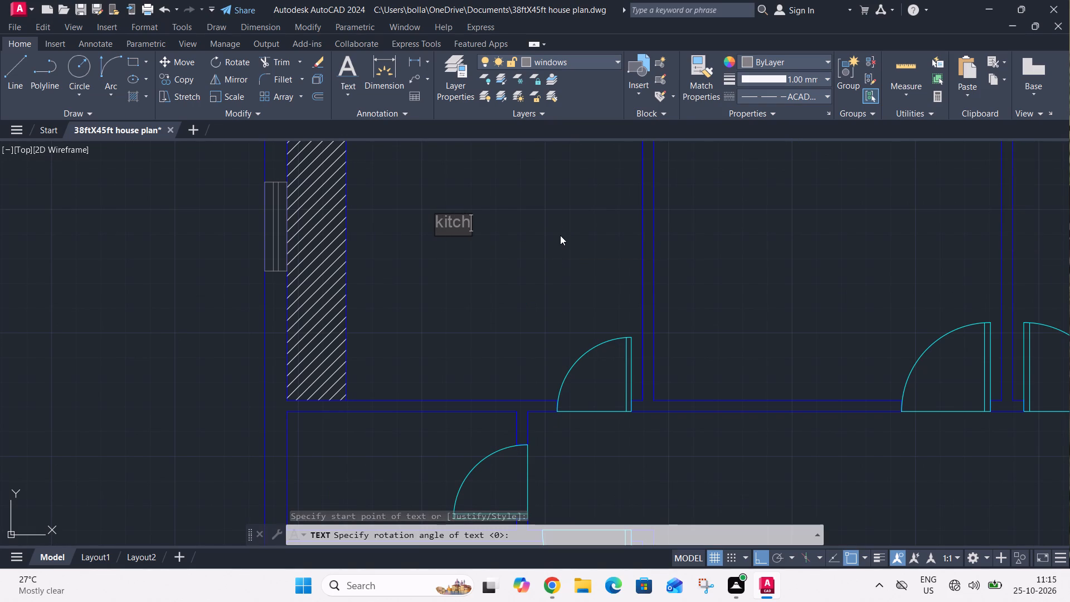
type("en")
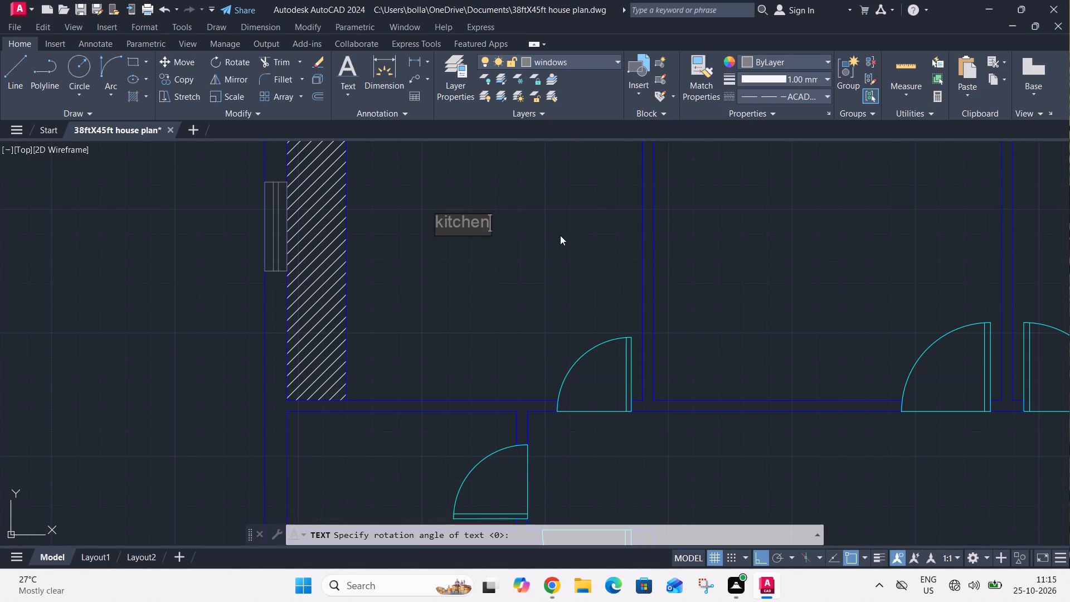
key("Return")
type("12'")
key("x")
type("12'")
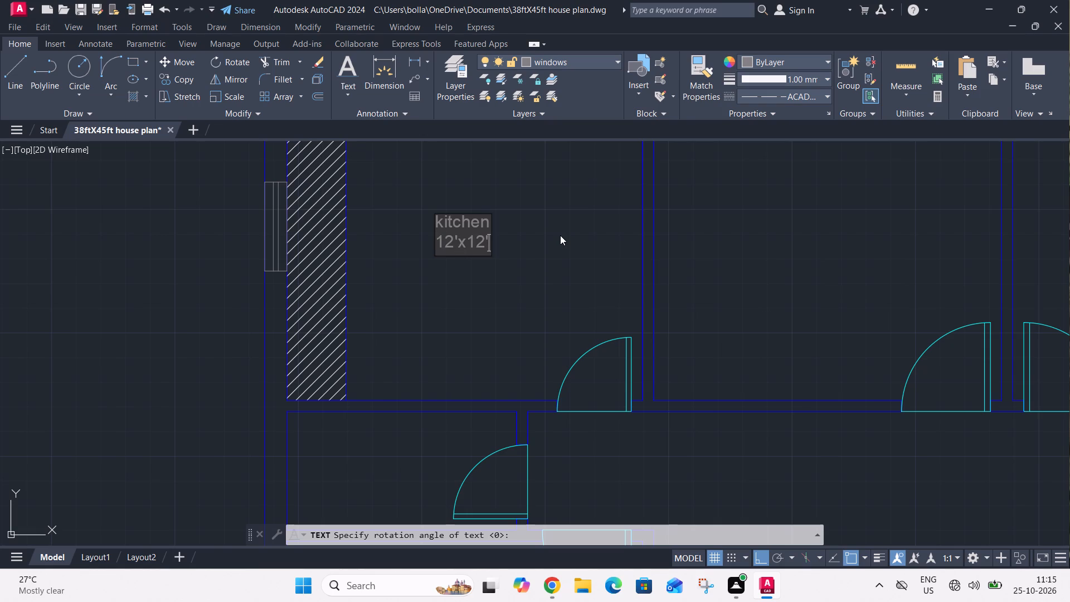
Label the north middle room "bed room" with "11'9"x12'" on a second line.
scroll(484, 247, "down", 2)
scroll(590, 221, "up", 3)
left_click(590, 221)
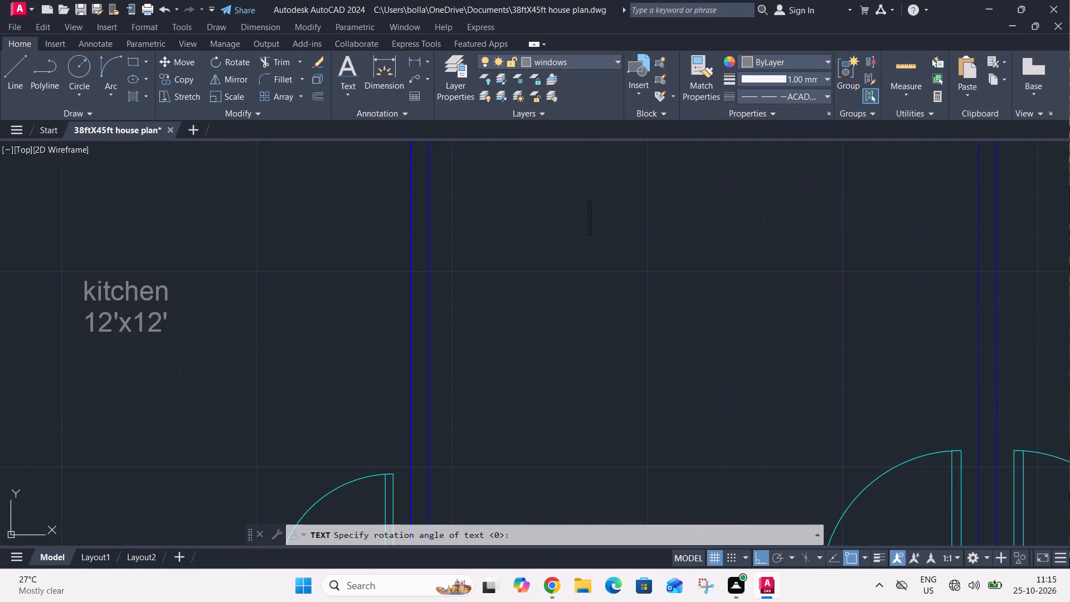
key("b")
type("ed room")
key("Return")
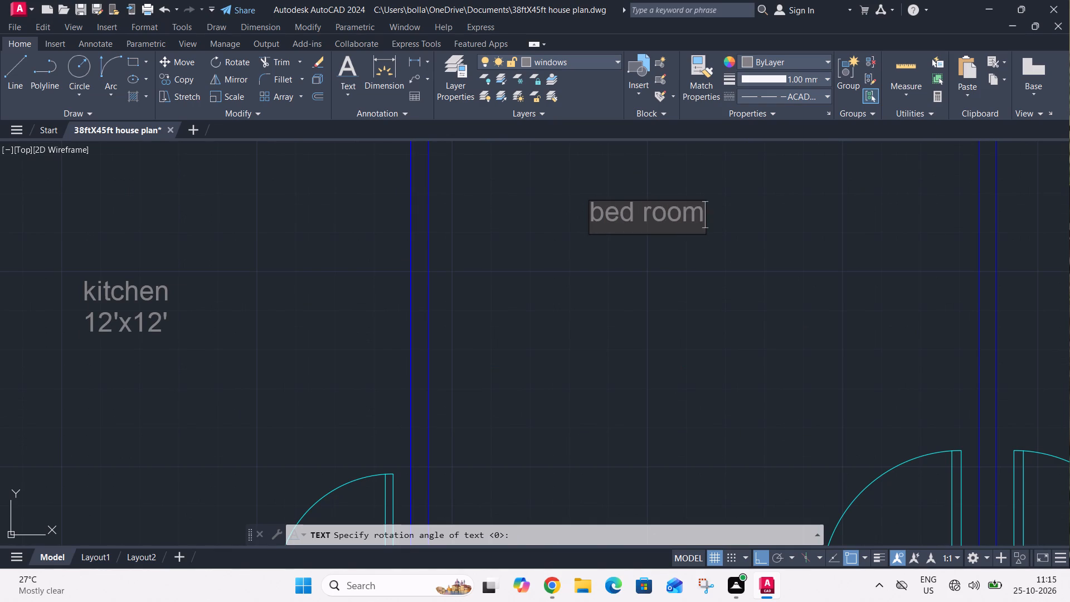
type("11'9\"x")
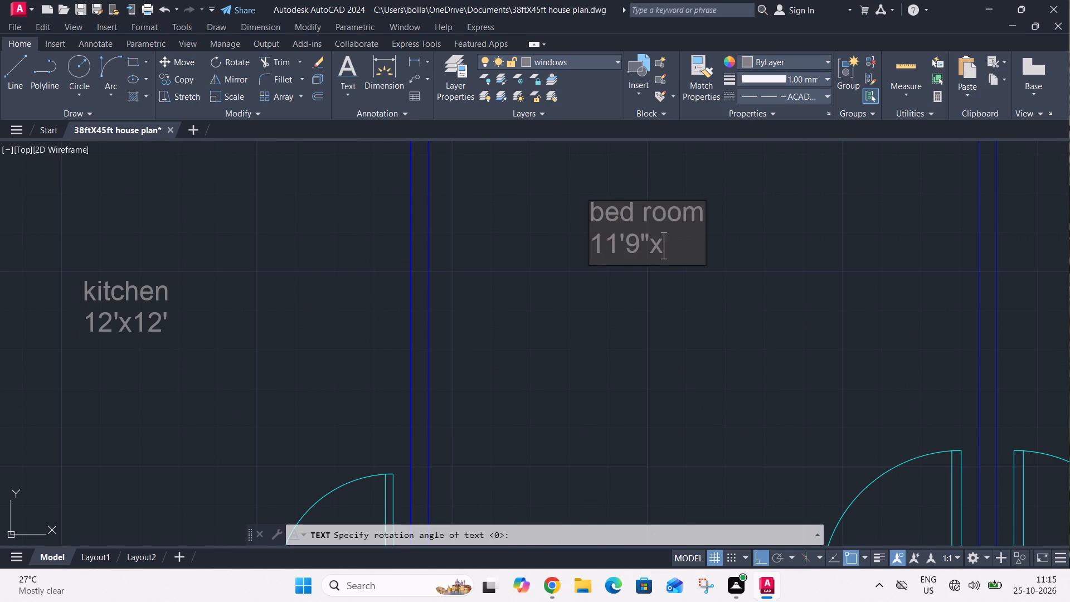
type("12'")
Label the northeast room "bed room" with "11'11"x12'" on a second line.
scroll(589, 221, "down", 3)
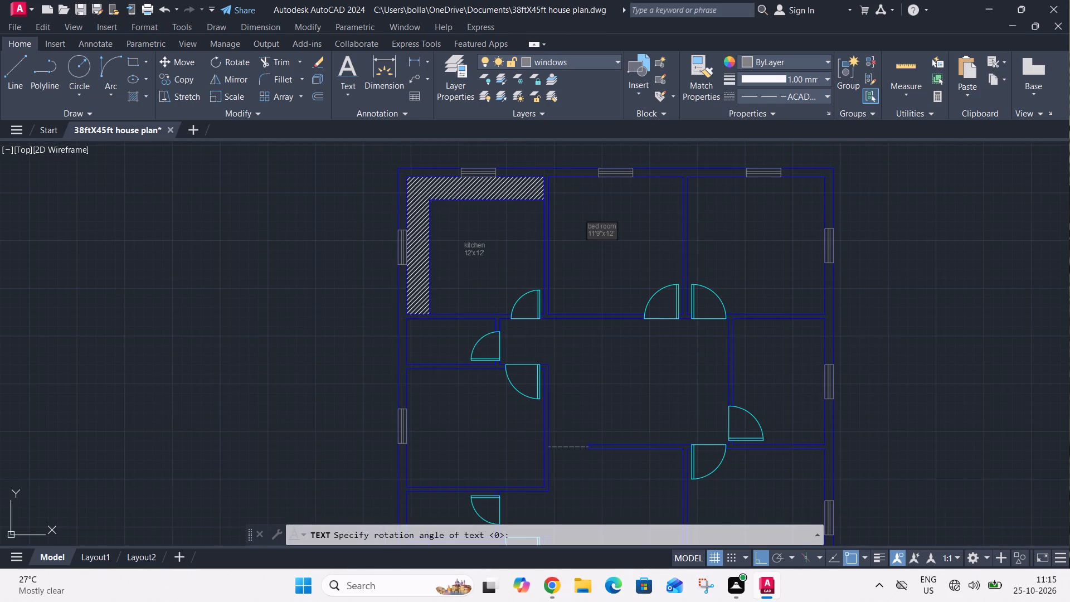
left_click(736, 217)
type("bed")
key("space")
type("room")
key("Return")
type("11'")
type("11")
type("\"x")
type("12'")
Label the room directly south of the northeast bedroom "study room" with "8'x11'" on a second line.
scroll(755, 356, "up", 2)
left_click(753, 351)
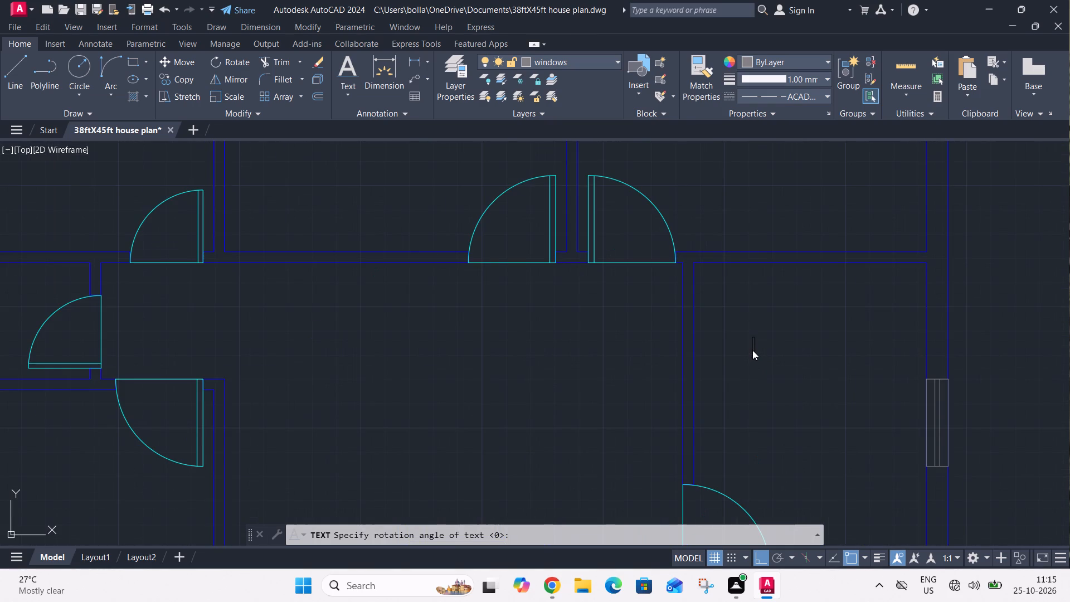
type("sti")
key("BackSpace")
type("ud")
type("y room")
key("Return")
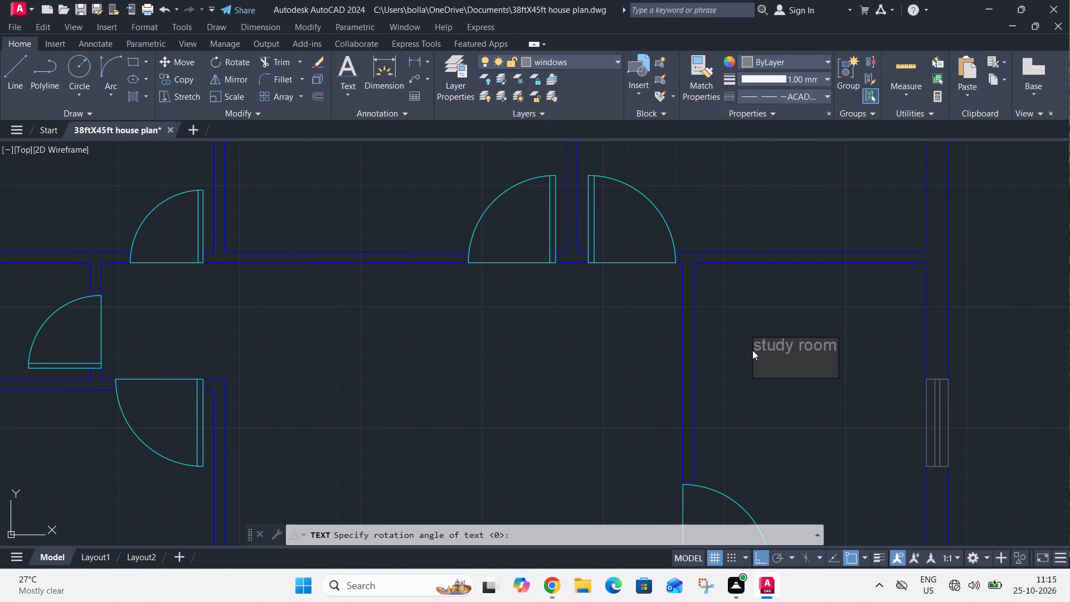
type("8'x")
type("11'")
Label the central space west of the study room "dining" with "15'8"x11'" on a second line.
scroll(791, 267, "down", 3)
scroll(676, 276, "up", 1)
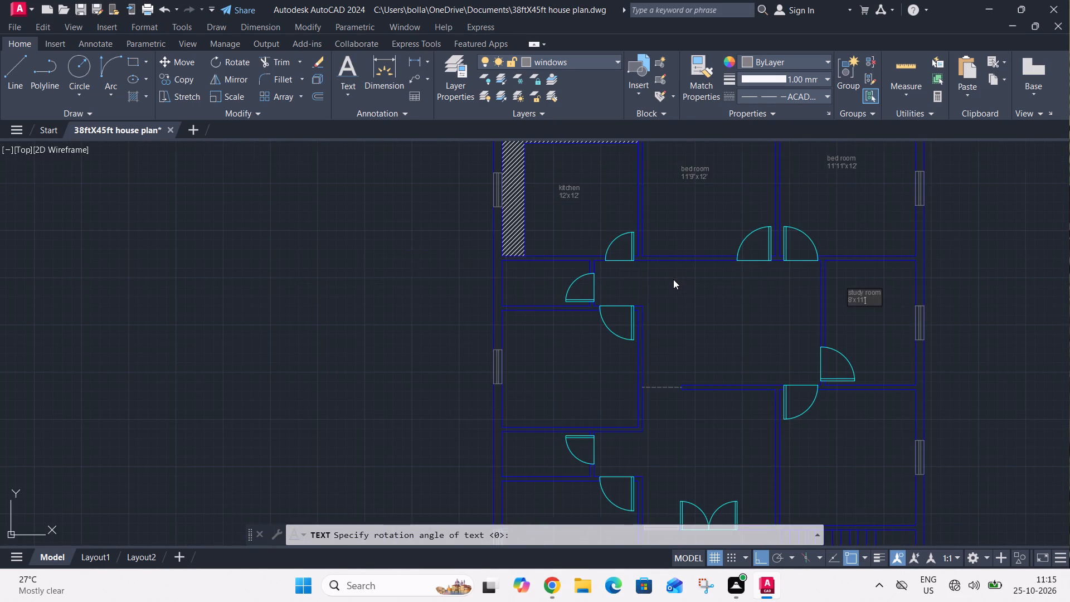
scroll(675, 279, "up", 1)
left_click(690, 313)
type("dinin")
type("g")
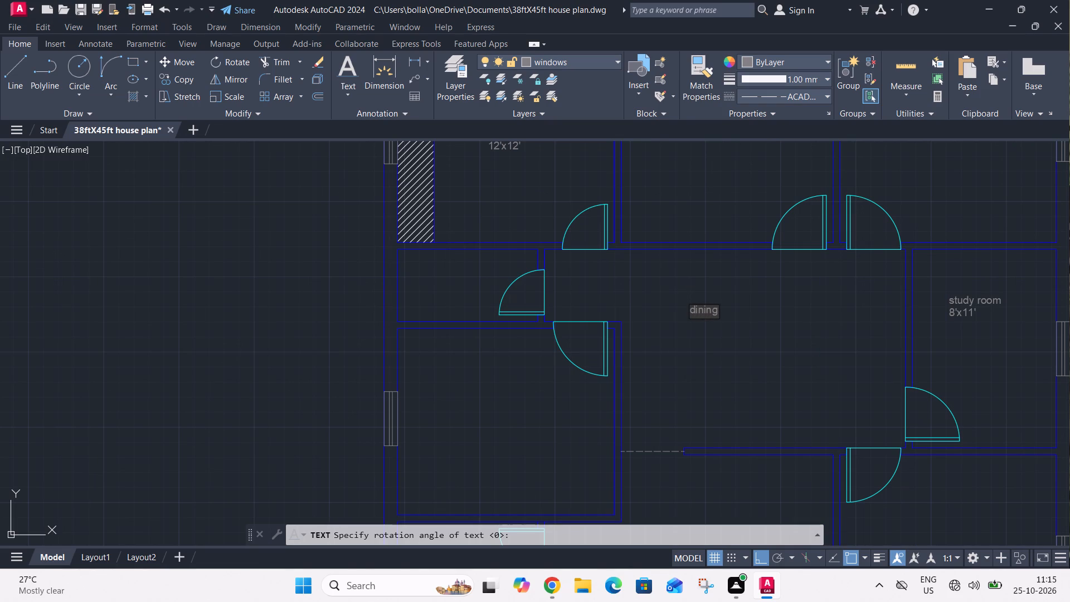
key("space")
key("Return")
type("15'8\"x")
type("11'")
Label the small room directly south of the kitchen "store room" with "7'9"x4'" on a second line.
scroll(690, 318, "down", 1)
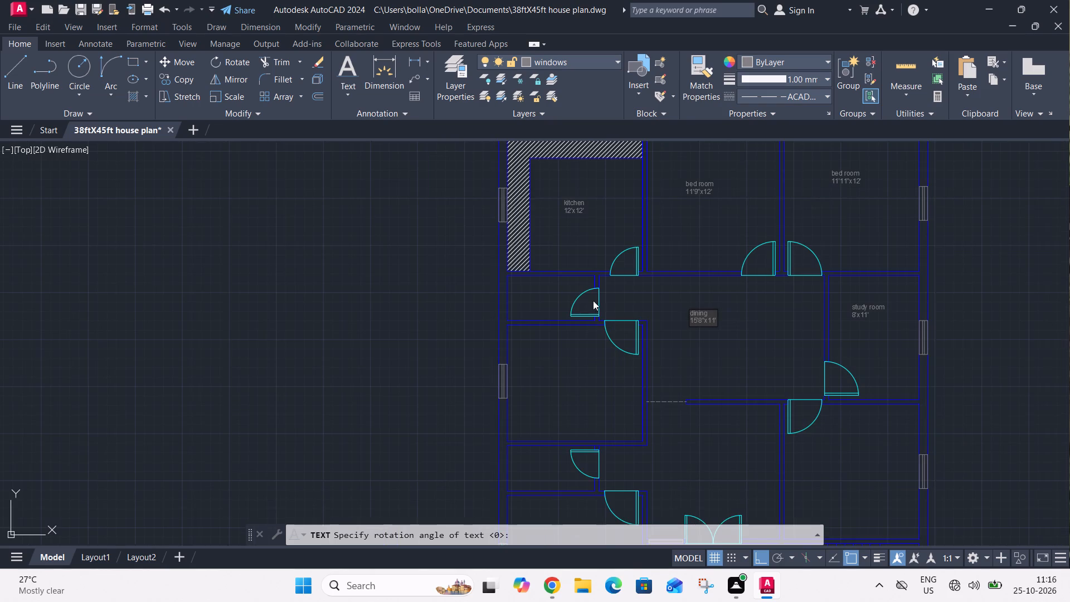
scroll(527, 293, "up", 1)
left_click(518, 293)
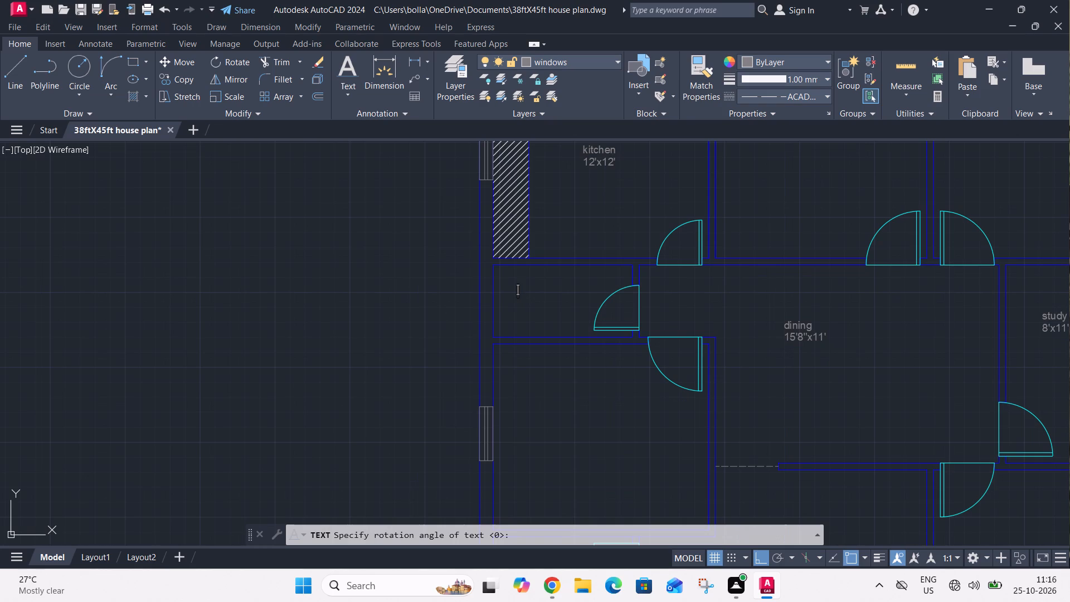
key("s")
type("tore")
key("space")
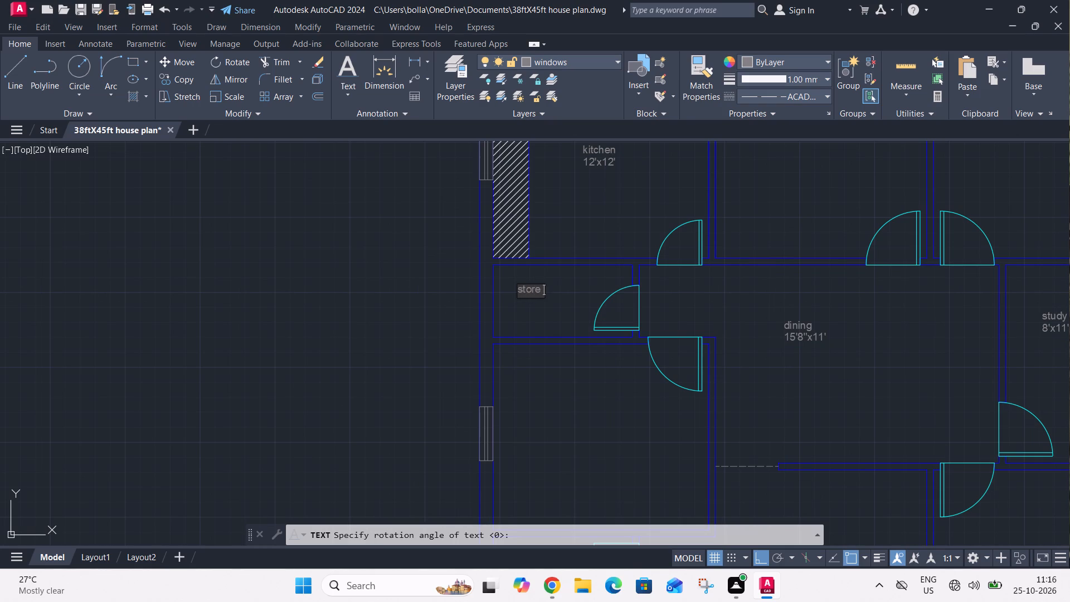
key("r")
type("oom")
key("Return")
type("7'9\"x")
type("4'")
Label the room directly south of the store room "bed room" with "12'x10'4"" on a second line.
scroll(507, 263, "down", 1)
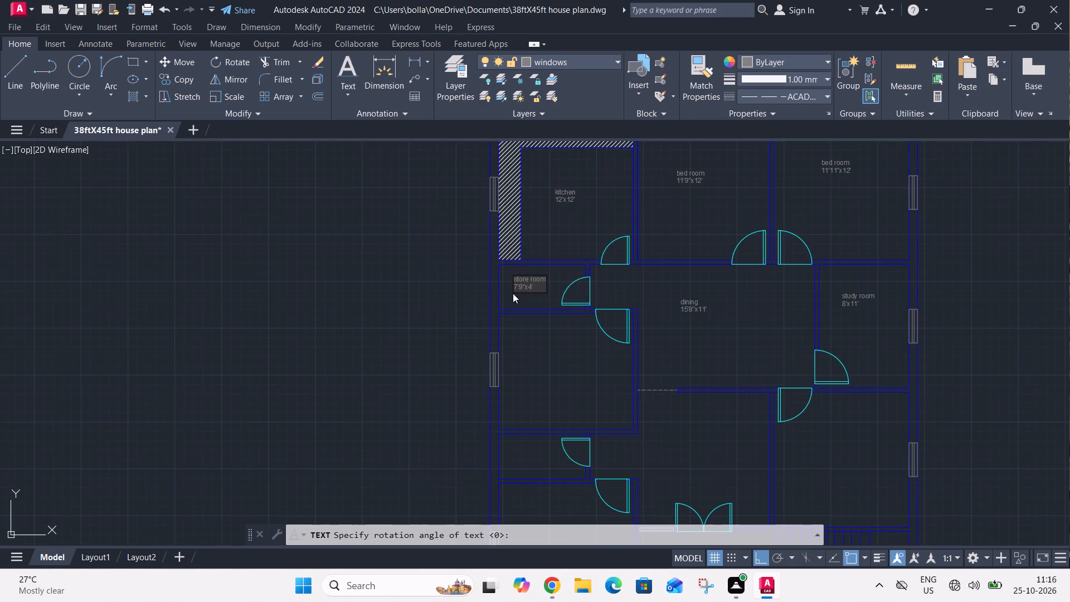
scroll(518, 347, "up", 1)
left_click(514, 353)
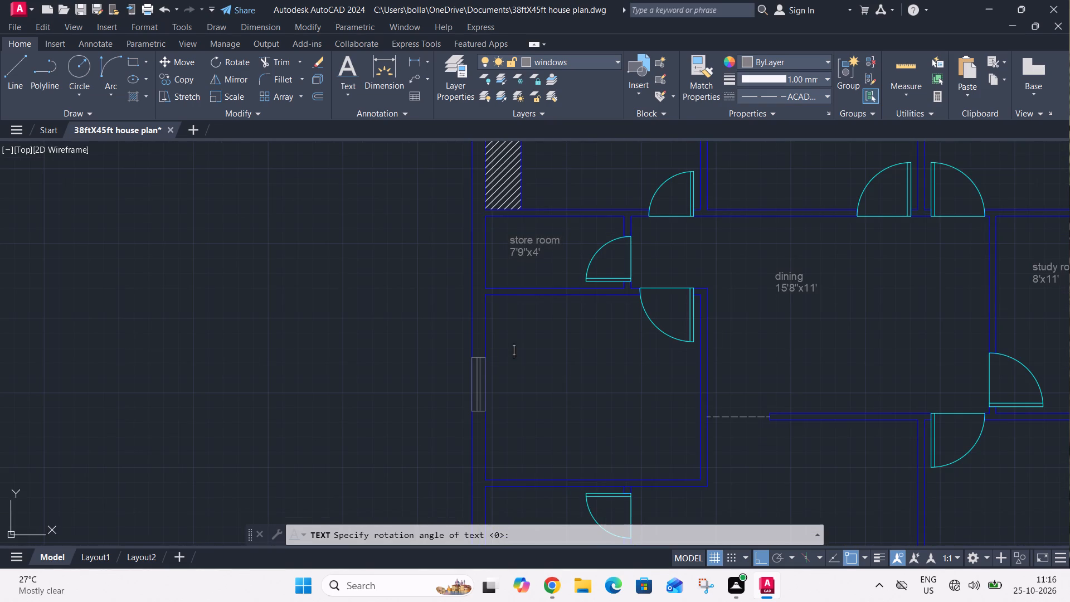
type("bed")
key("v")
key("BackSpace")
key("space")
type("room")
key("Return")
type("12'")
key("x")
type("10'4\"")
Label the small room south of the west bedroom "puja rm" with "7'9"x4'6"" on a second line.
scroll(529, 337, "down", 2)
scroll(518, 402, "up", 2)
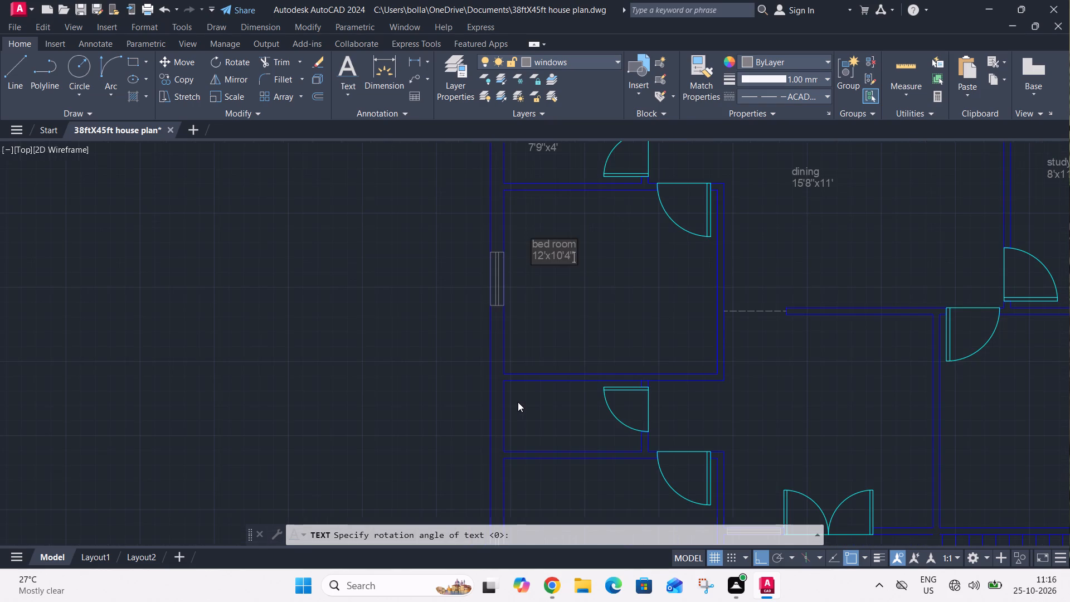
left_click(517, 405)
type("puja")
key("space")
key("r")
key("m")
key("Return")
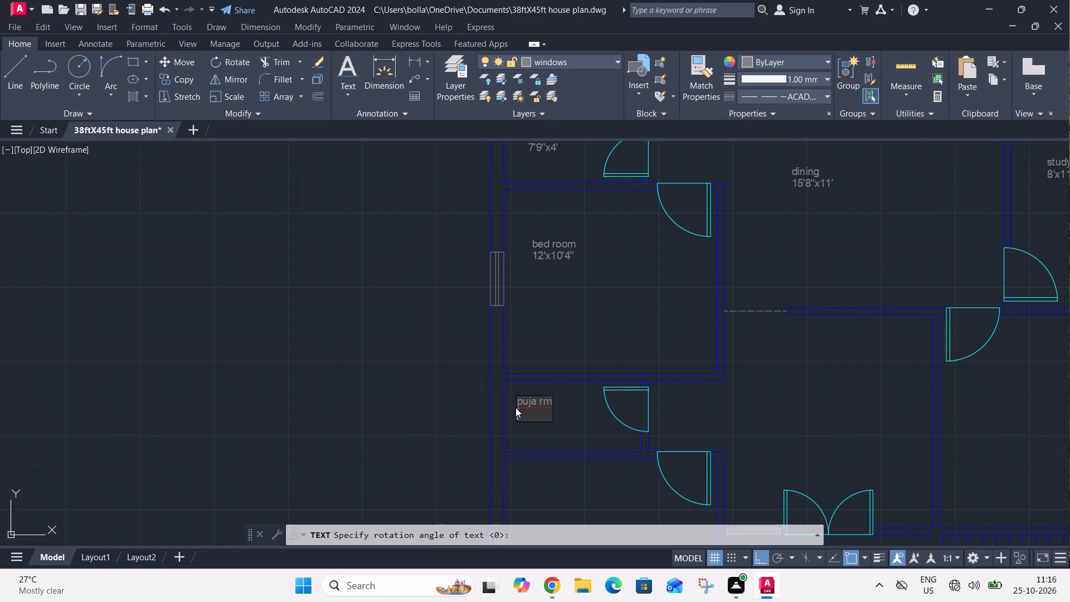
type("7'9")
type("\"x")
type("4'6\"")
Label the southwest corner room below the puja room "guest room" with "12'x11'" on a second line.
scroll(553, 351, "down", 1)
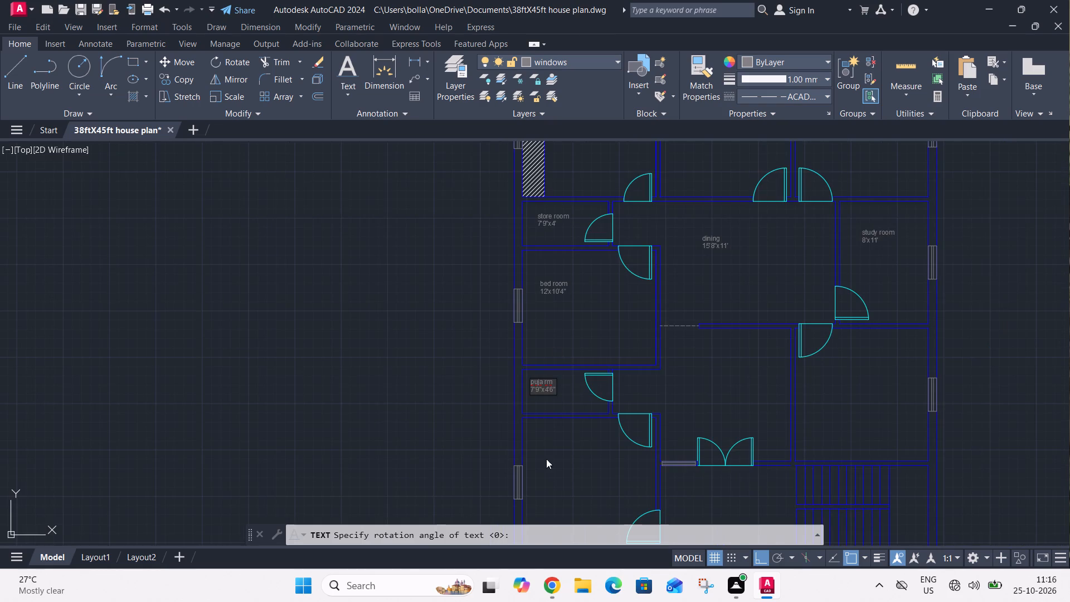
middle_click_drag(542, 476, 581, 427)
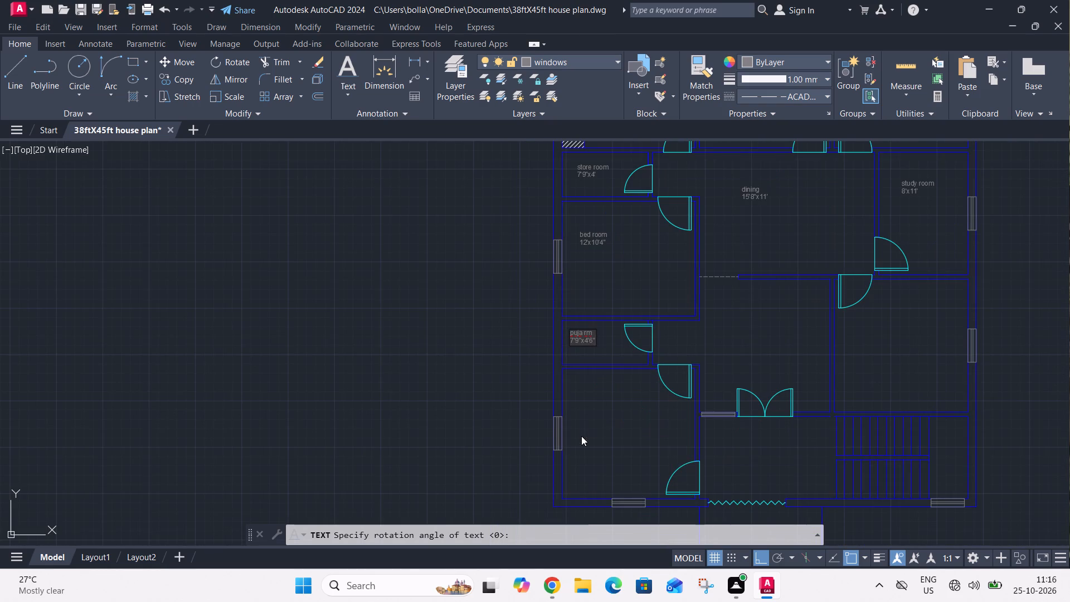
scroll(581, 436, "up", 1)
left_click(581, 436)
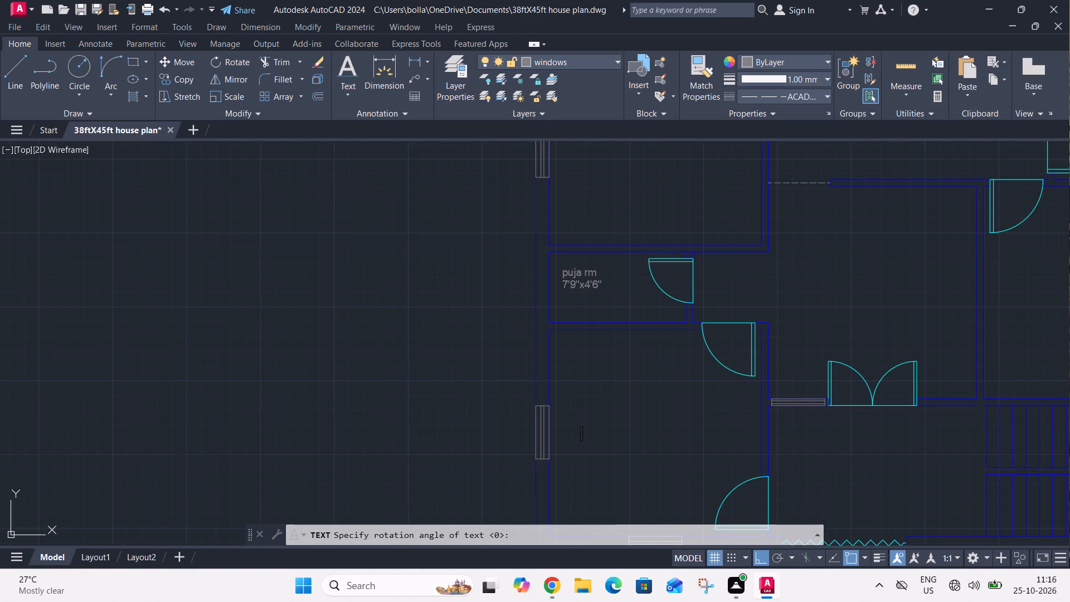
type("guest room")
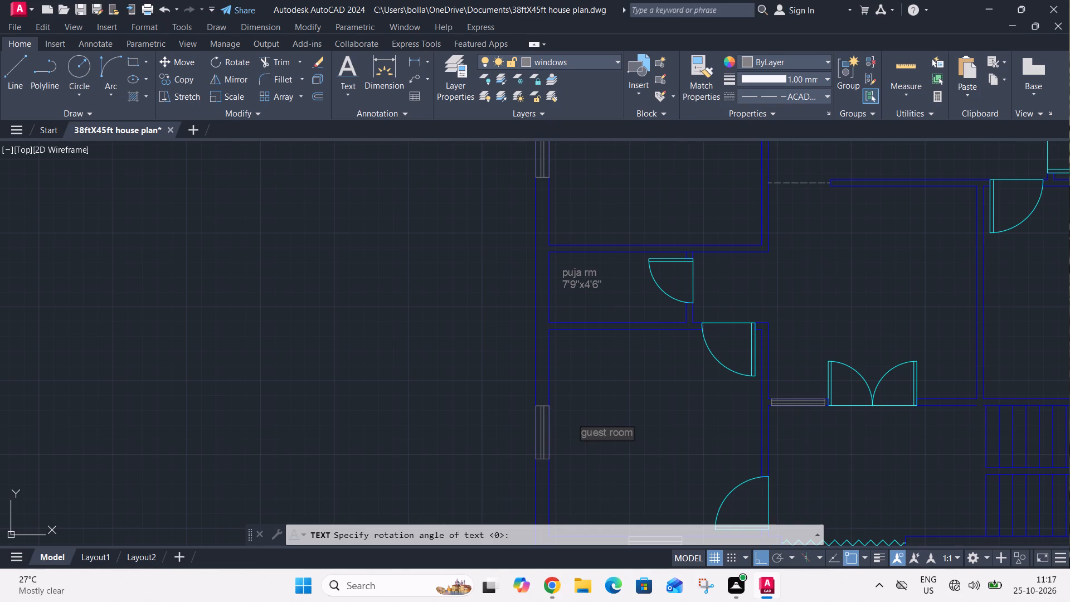
key("Return")
type("12'x")
type("11'")
Label the space between the guest room and the staircase "verandah" with "12'3"x7'3"" on a second line.
scroll(599, 376, "down", 2)
scroll(687, 406, "up", 2)
left_click(661, 409)
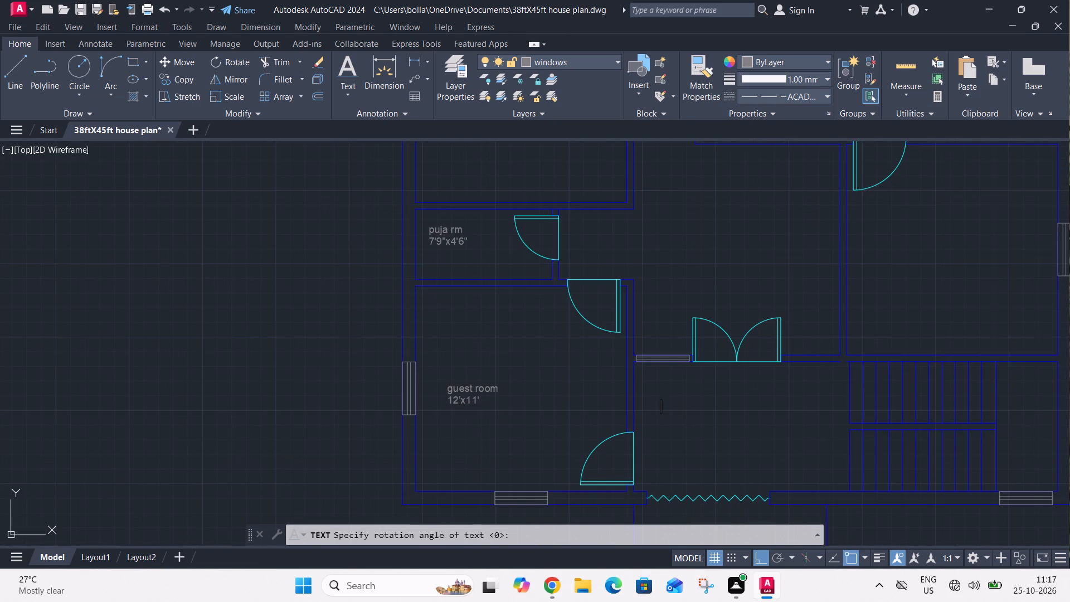
type("ver")
type("and")
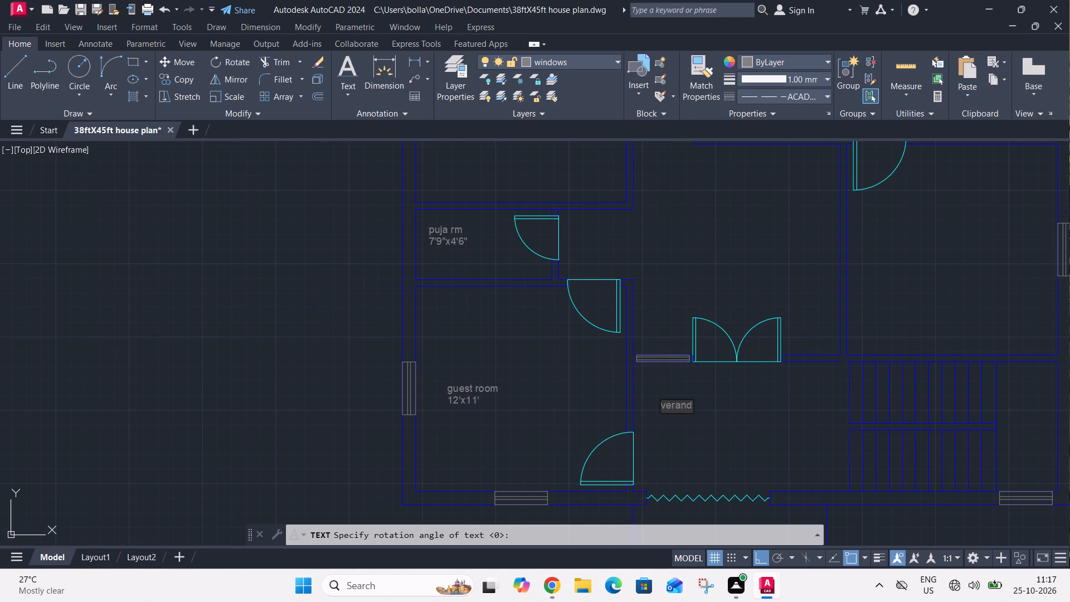
key("a")
key("h")
key("Return")
type("12'")
type("3\"x")
type("7'3\"")
Label the east room directly north of the staircase "bed room" with "11'11"x12'" on a second line.
scroll(651, 399, "down", 2)
scroll(757, 390, "up", 2)
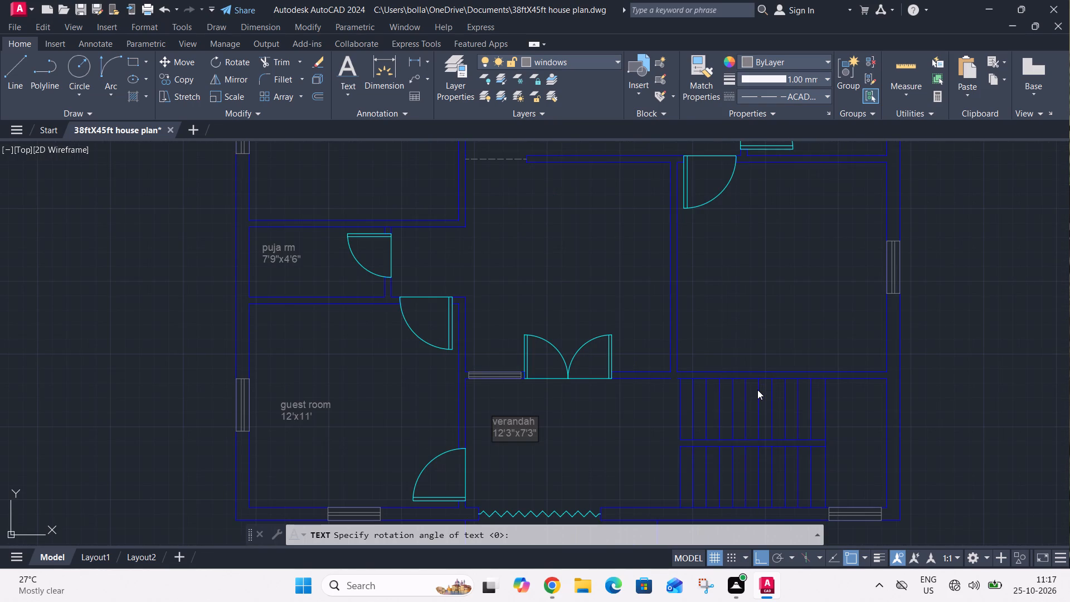
left_click(715, 228)
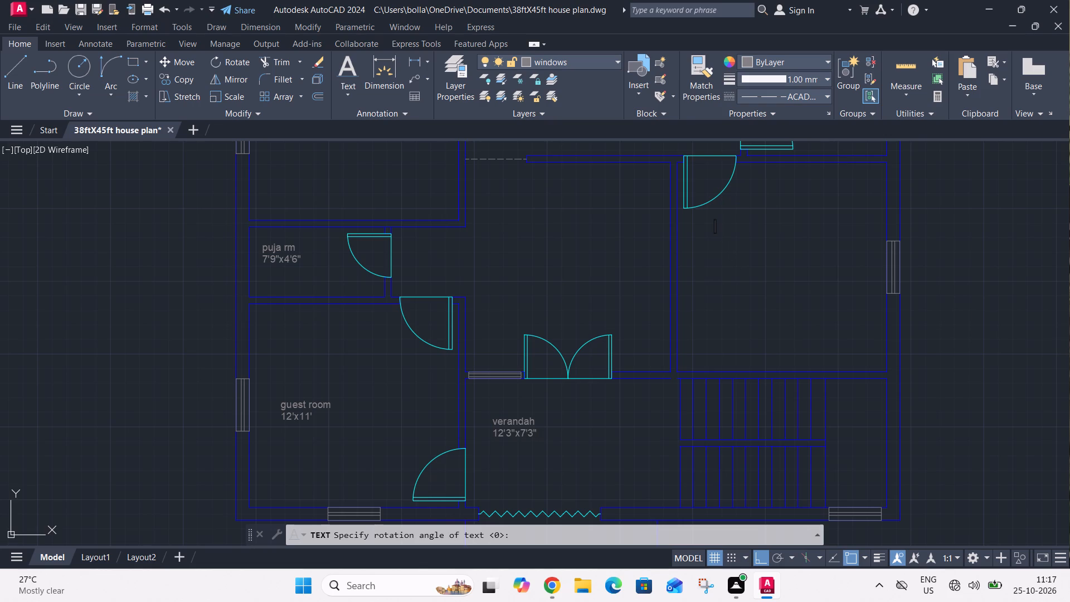
type("bed room")
key("Return")
type("11")
type("'11\"x")
type("12'")
Label the room north of the verandah "drawing room" with "11'9"x11'" on a second line.
scroll(713, 228, "down", 1)
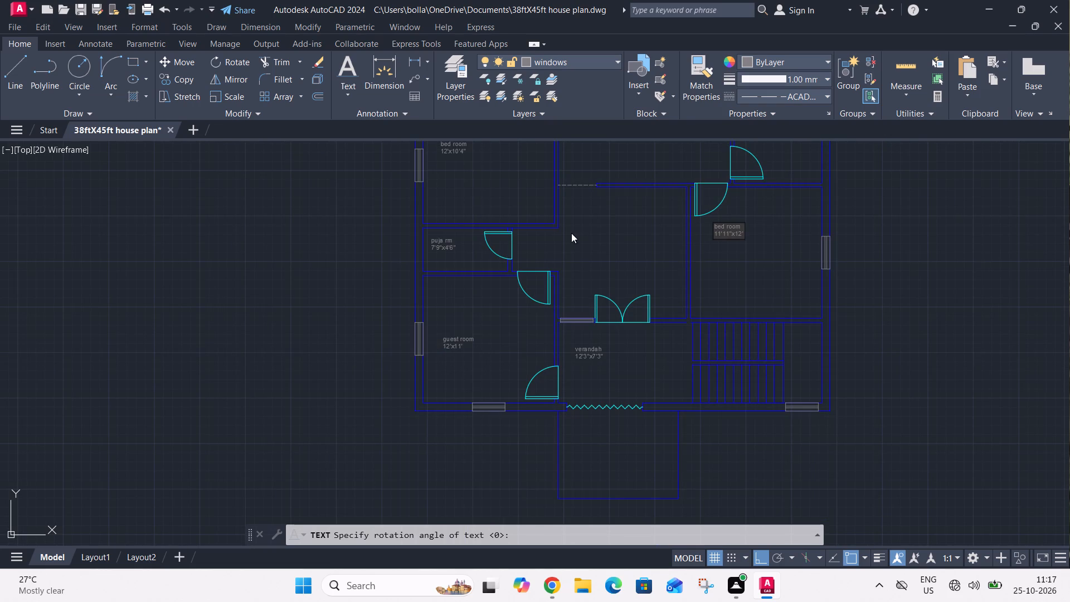
scroll(570, 233, "up", 2)
left_click(582, 252)
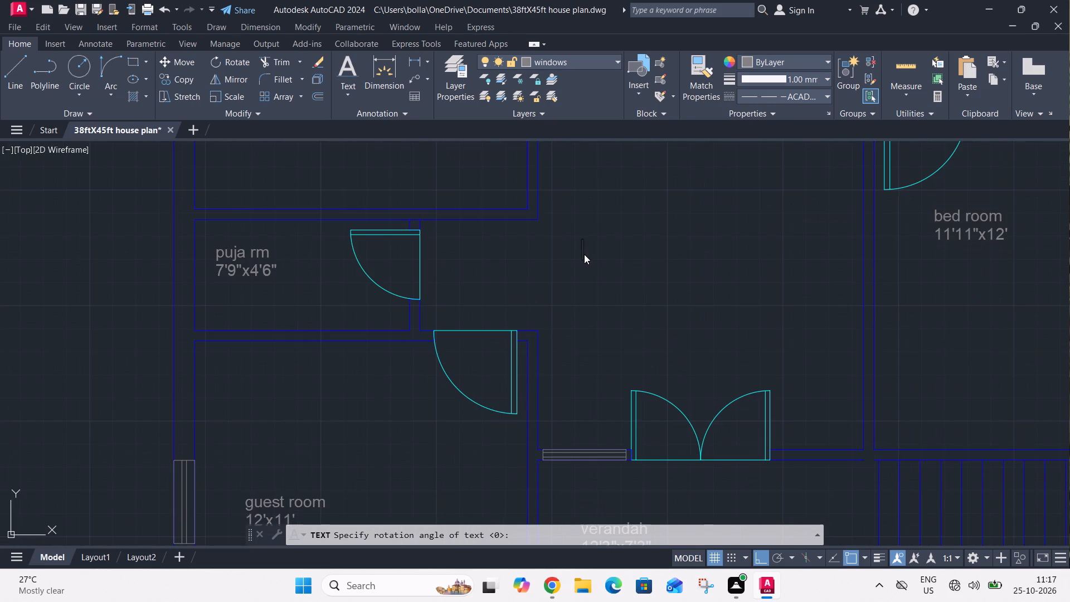
type("draw")
type("ing room")
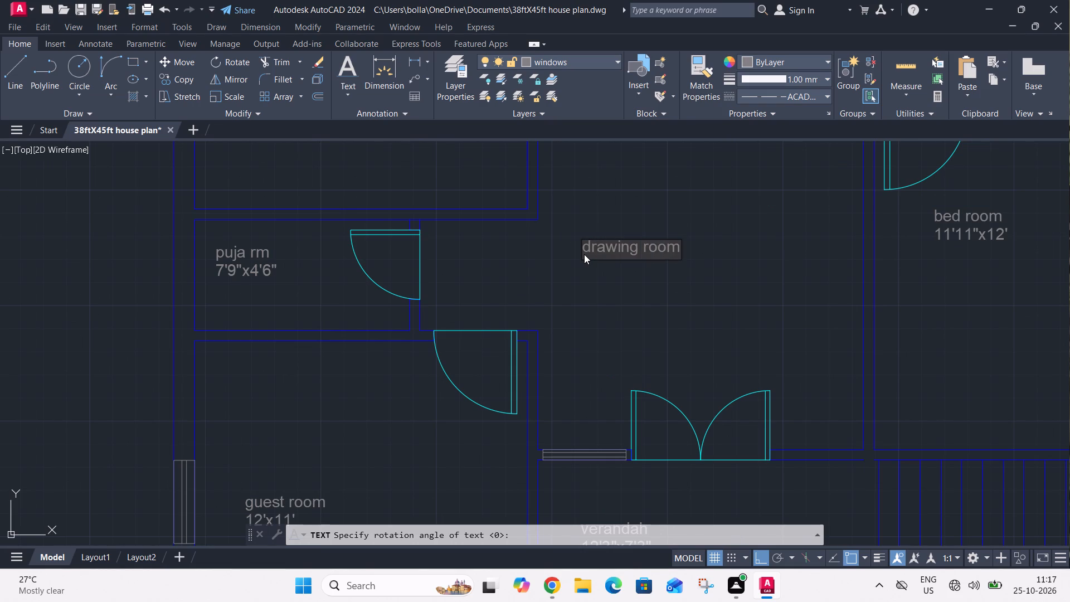
key("Return")
type("11'9\"x")
type("11'")
Label the dashed opening between the dining and drawing rooms "arch", placing the text just above the dashed line.
scroll(601, 247, "down", 2)
scroll(589, 167, "up", 4)
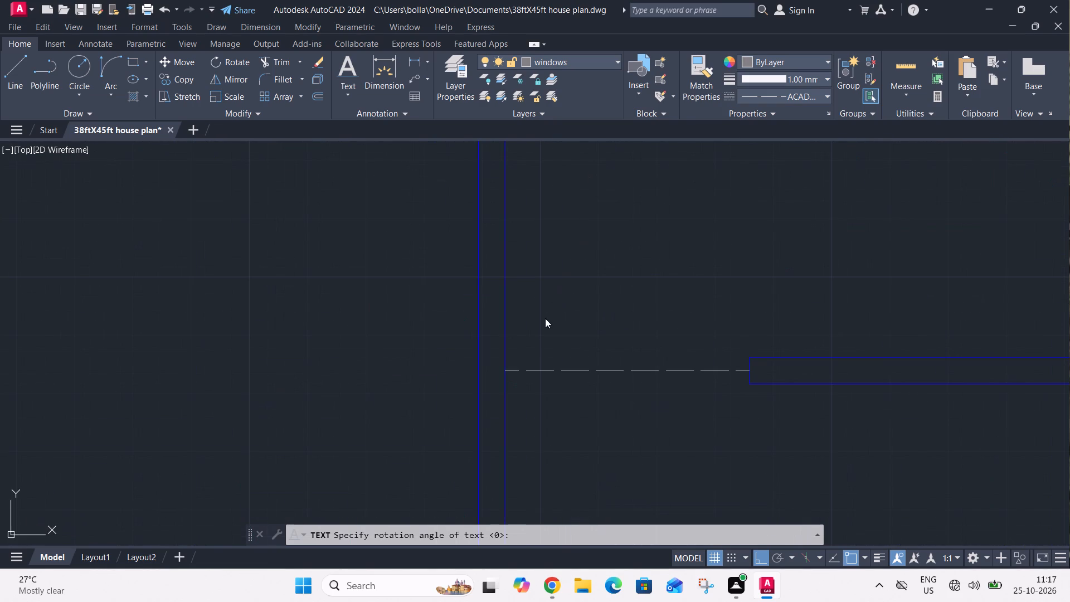
left_click(542, 341)
type("arch")
Label the double door between the drawing room and the verandah "d", just below its threshold.
scroll(688, 0, "down", 3)
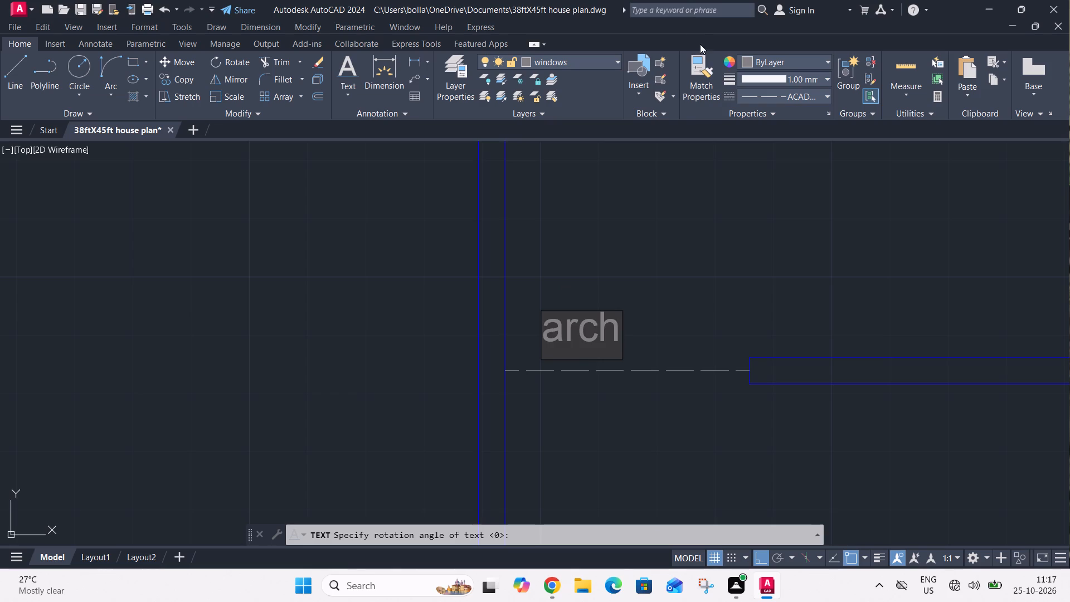
scroll(700, 44, "down", 1)
scroll(721, 203, "down", 3)
middle_click_drag(777, 424, 769, 361)
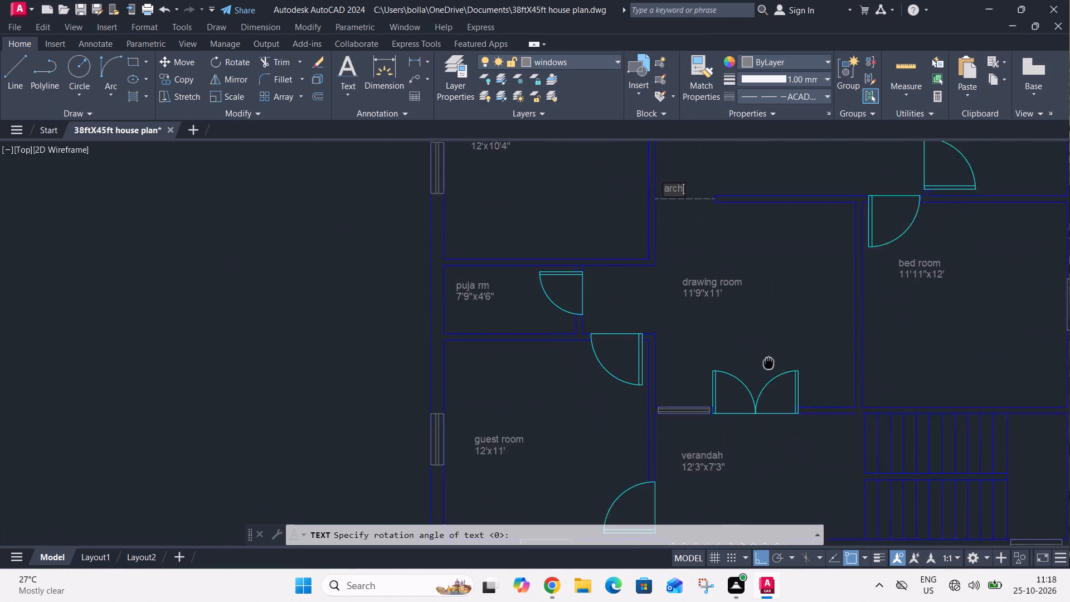
middle_click_drag(769, 361, 752, 349)
scroll(727, 404, "up", 3)
left_click(740, 420)
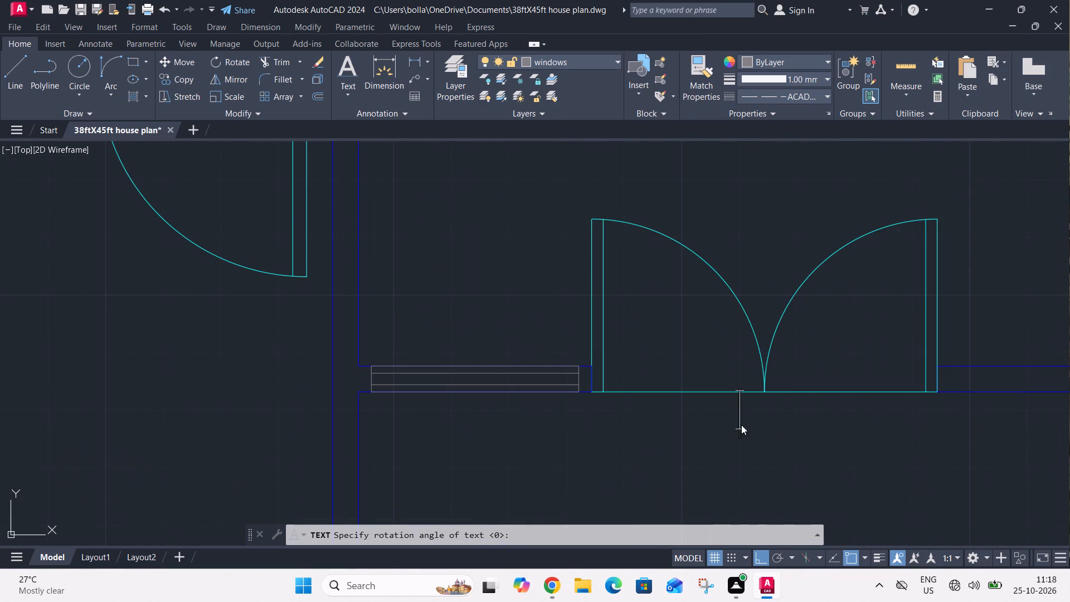
left_click(745, 433)
key("d")
Label the window beside the double door in the verandah's north wall "w", just below it.
scroll(746, 415, "down", 3)
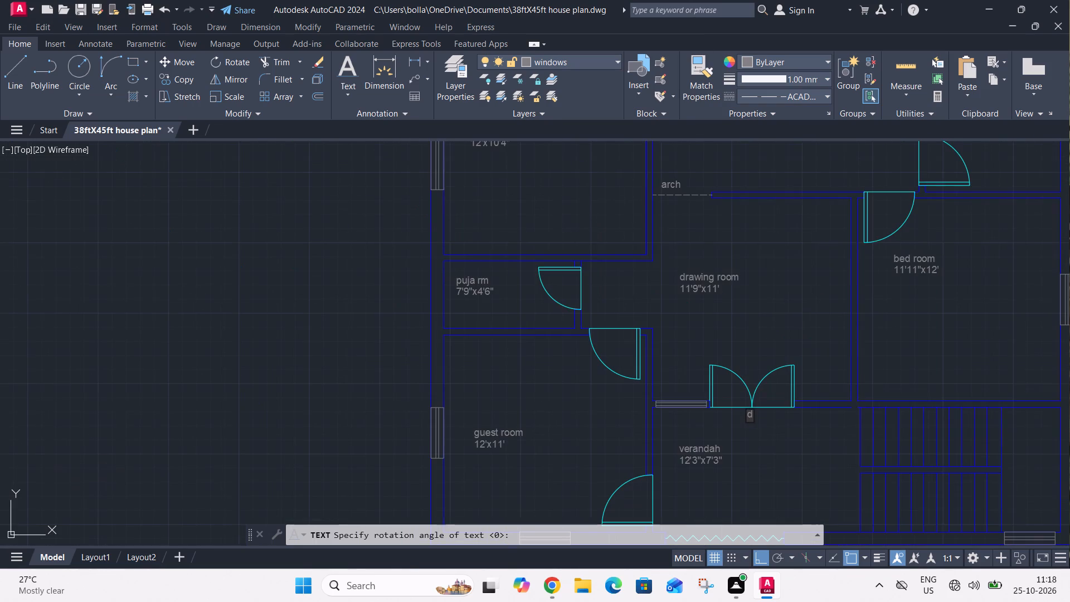
scroll(680, 411, "up", 3)
left_click(662, 425)
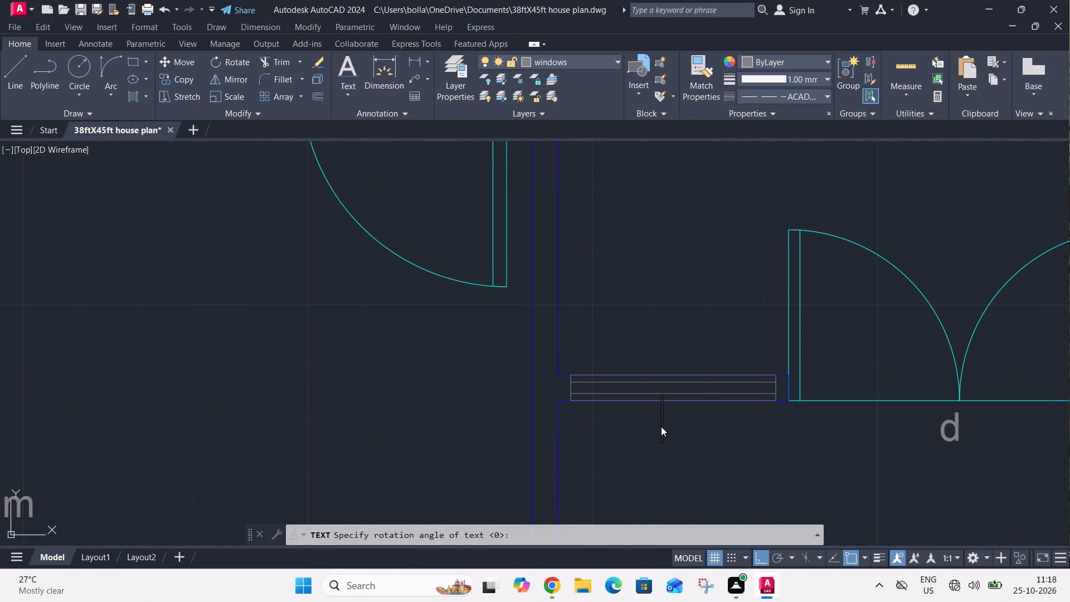
left_click(654, 438)
key("w")
Label the door between the guest room and the verandah "d1", on its verandah side.
scroll(665, 406, "down", 4)
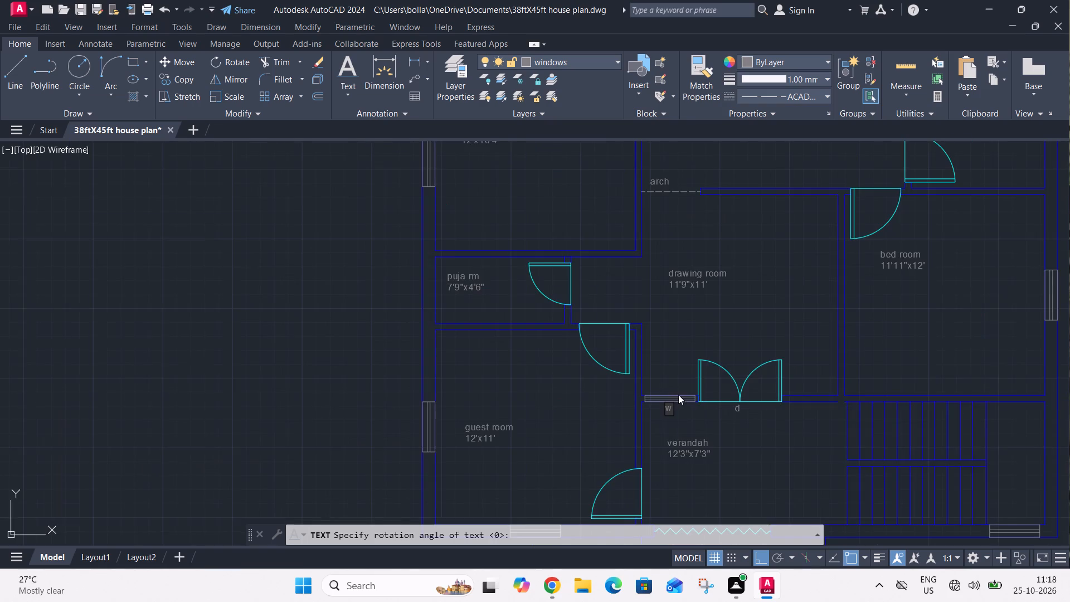
scroll(638, 452, "up", 3)
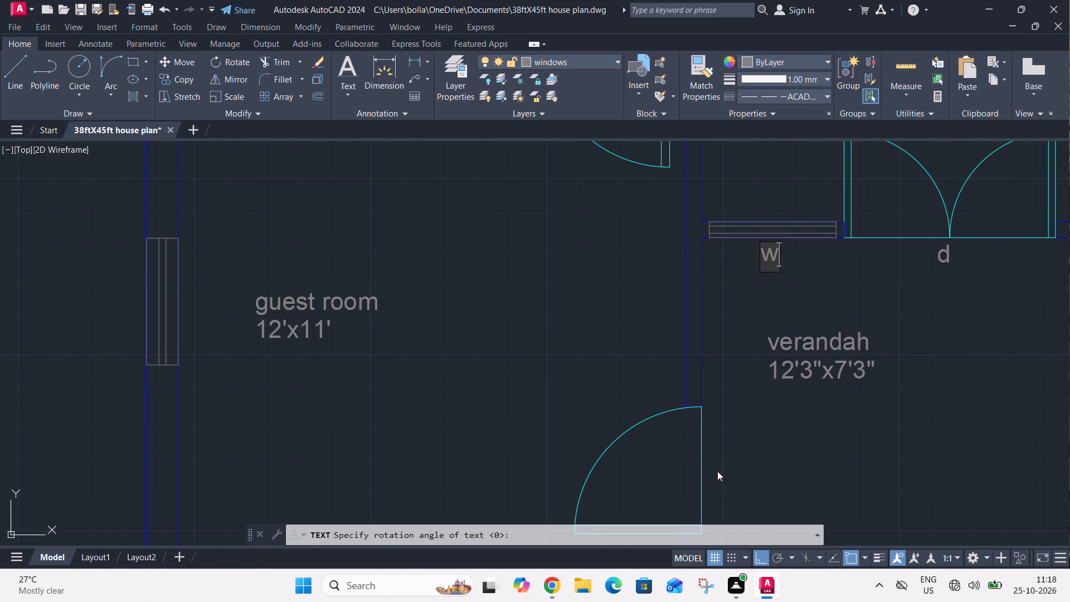
left_click(712, 477)
key("d")
key("1")
Label both windows in the south outer wall "w", below the guest room and the staircase.
scroll(721, 430, "down", 5)
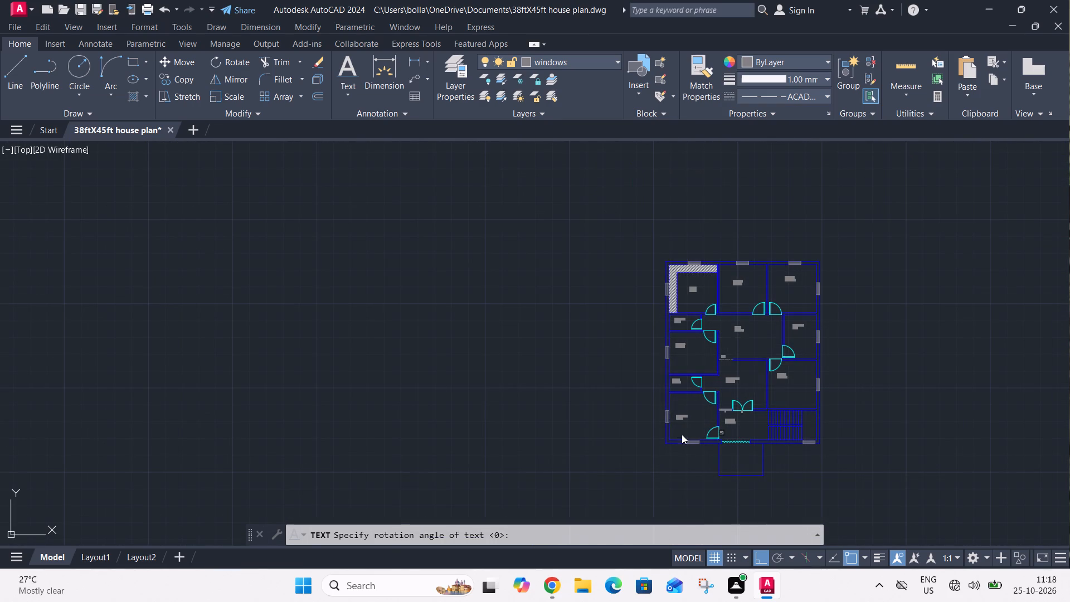
scroll(695, 466, "up", 4)
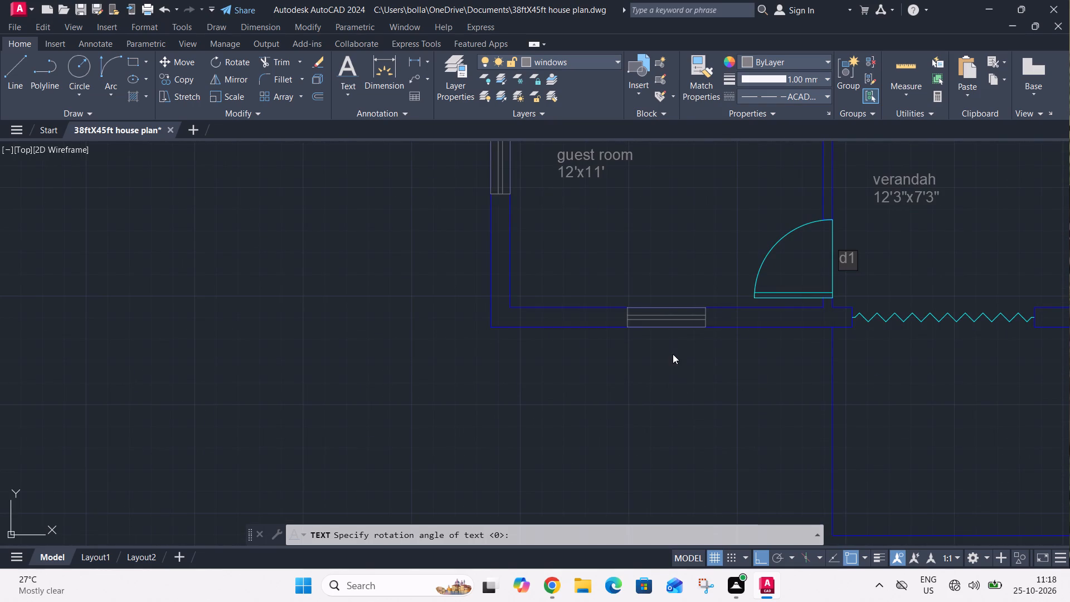
left_click(662, 345)
key("w")
scroll(658, 352, "down", 4)
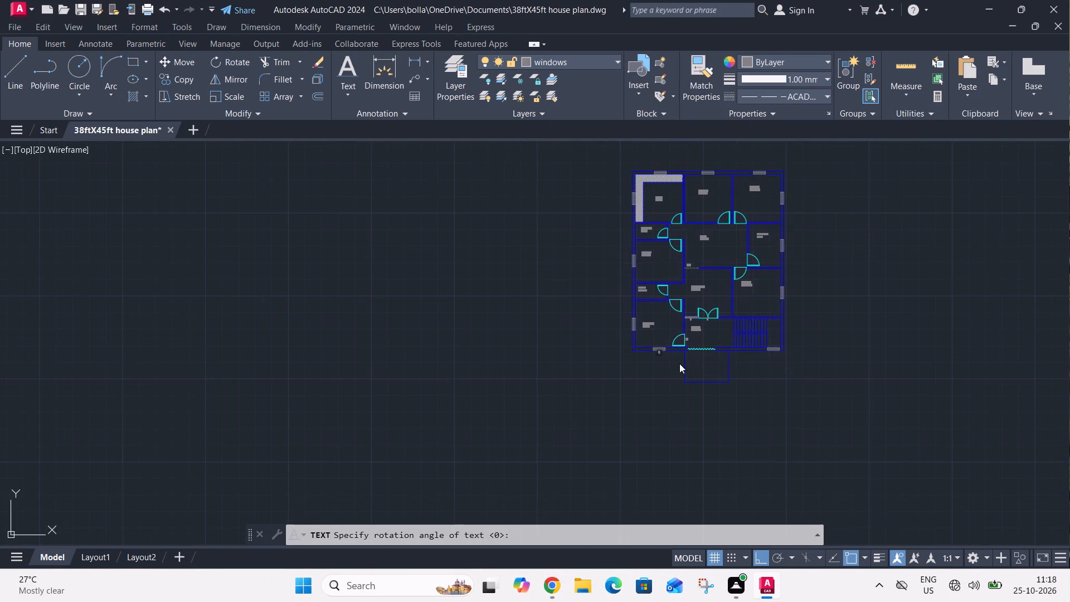
scroll(772, 349, "up", 4)
left_click(767, 382)
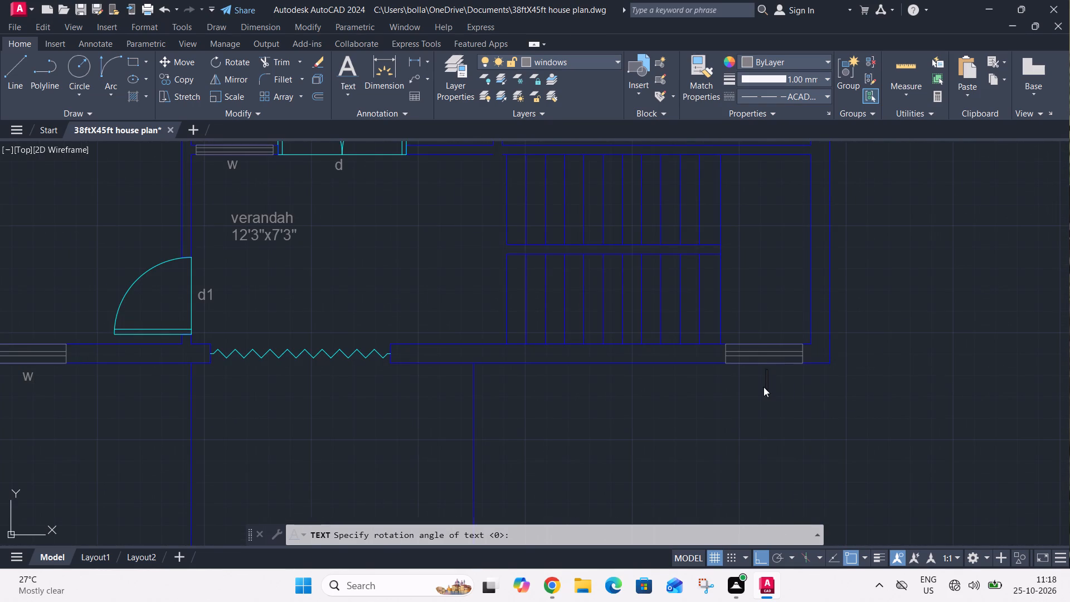
key("w")
Label the three east outer wall windows "w" outside the wall, at the southeast bedroom, study room and northeast bedroom.
scroll(758, 395, "down", 2)
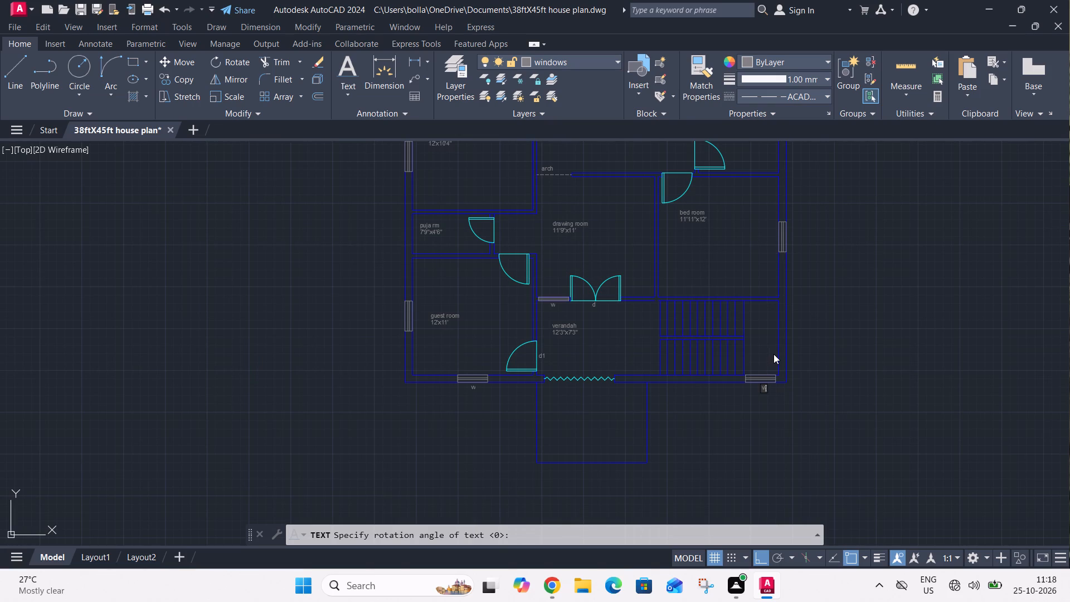
scroll(791, 341, "up", 1)
middle_click_drag(791, 341, 687, 457)
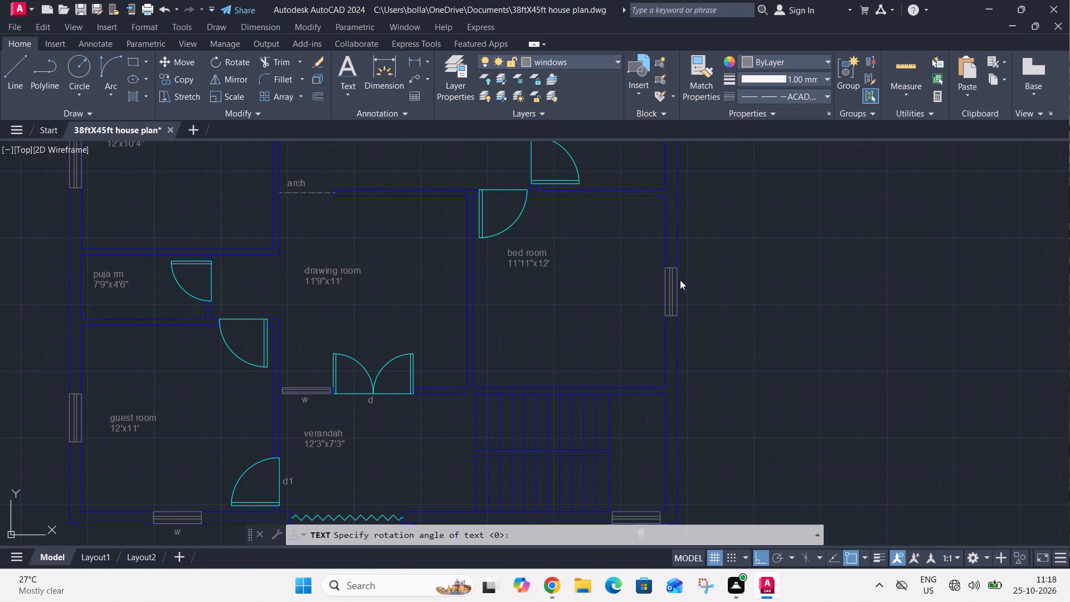
scroll(680, 279, "up", 2)
left_click(675, 305)
key("w")
scroll(686, 347, "down", 3)
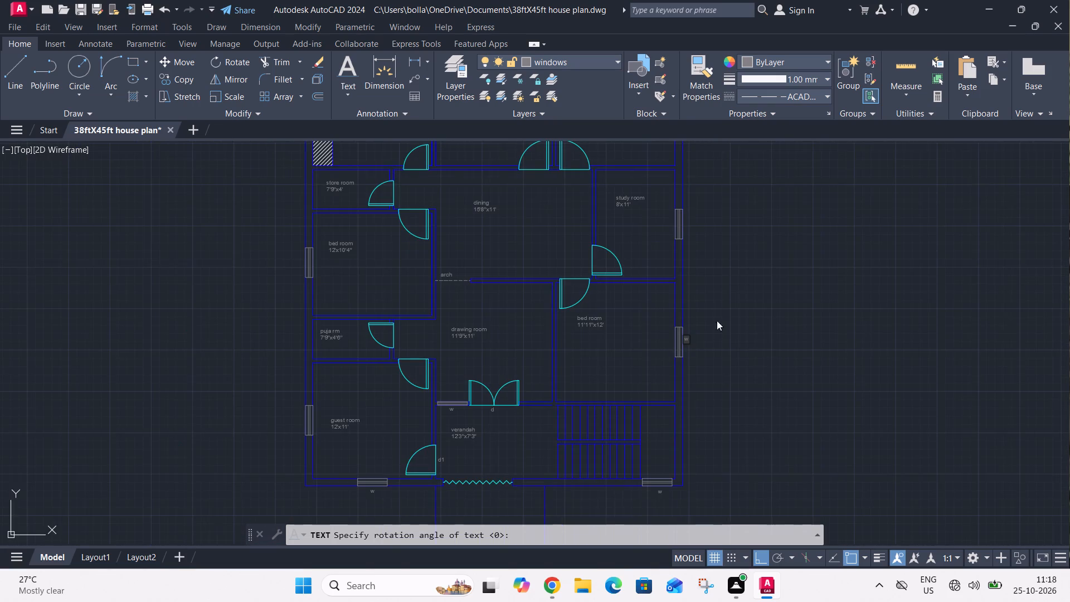
middle_click_drag(721, 314, 684, 428)
scroll(653, 323, "up", 4)
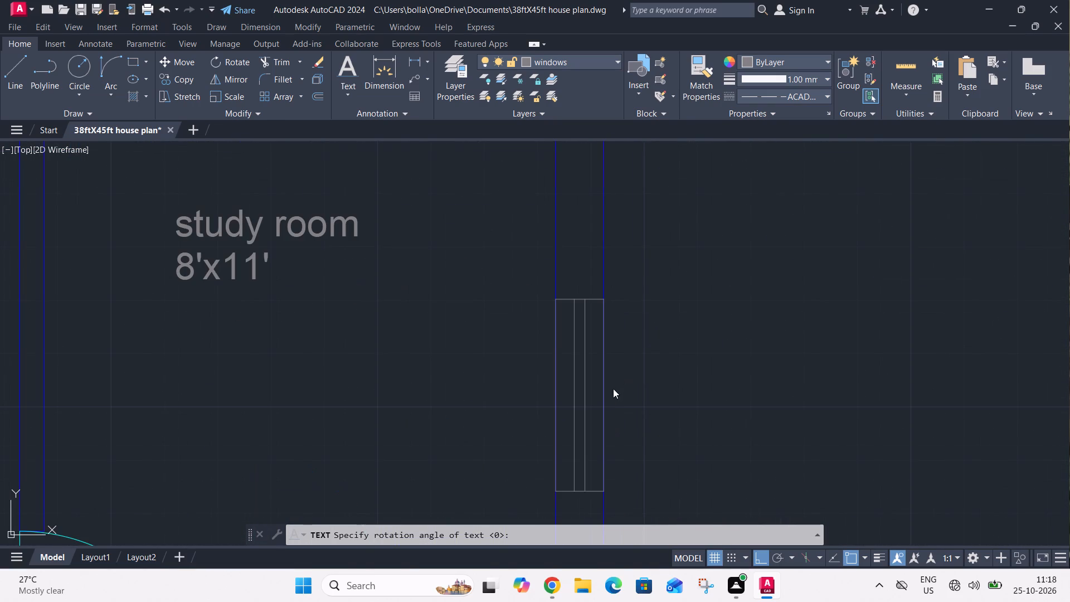
left_click(613, 389)
key("w")
scroll(612, 394, "down", 4)
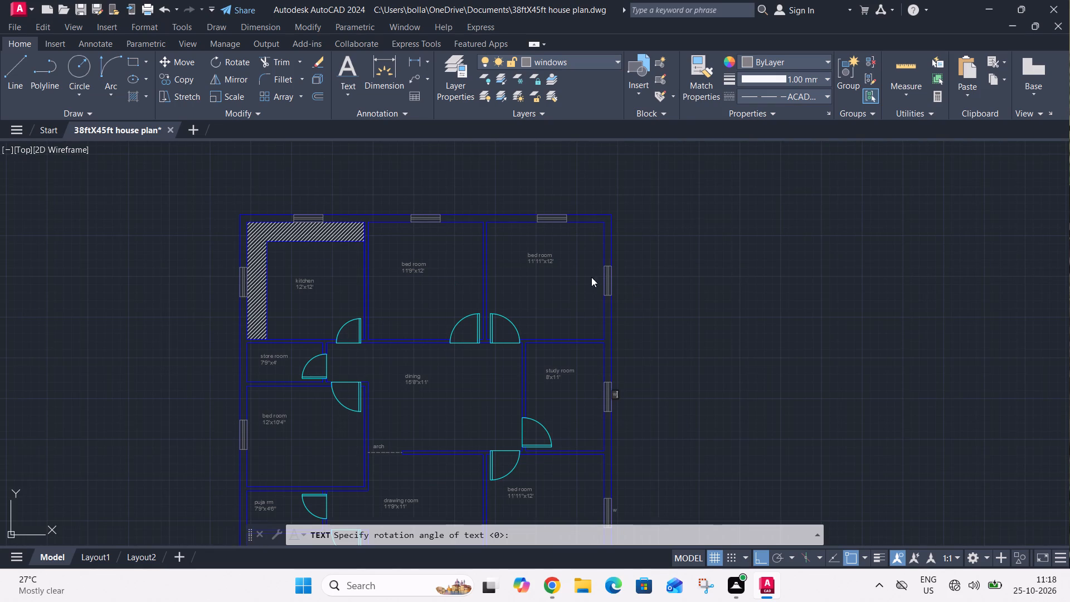
scroll(630, 271, "up", 2)
left_click(589, 298)
key("w")
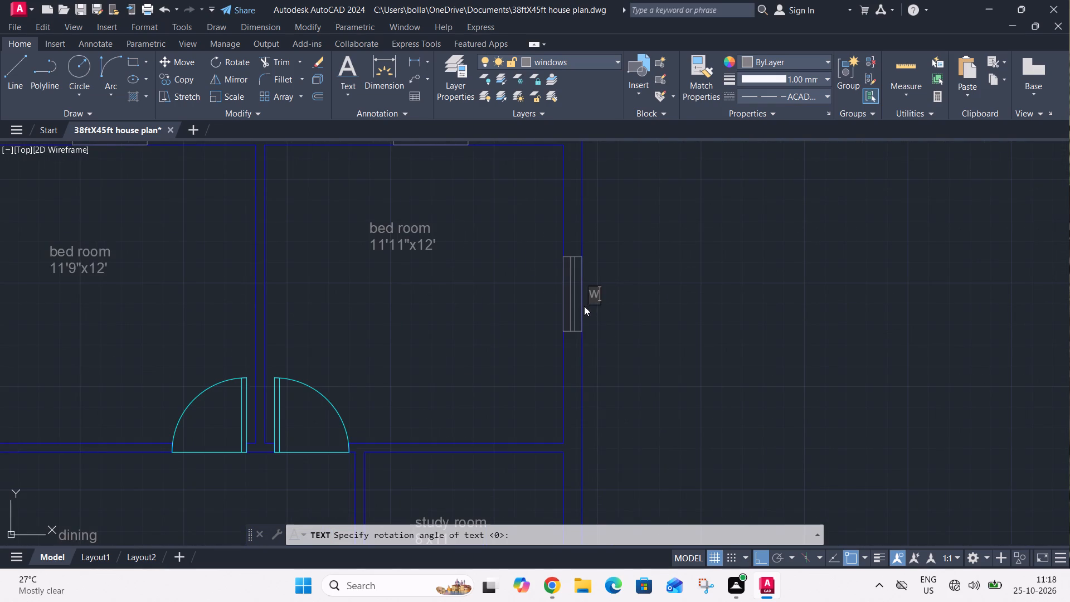
Label the three north outer wall windows "w" above the wall, at the two north bedrooms and the kitchen.
scroll(591, 328, "down", 3)
scroll(552, 274, "up", 2)
left_click(552, 282)
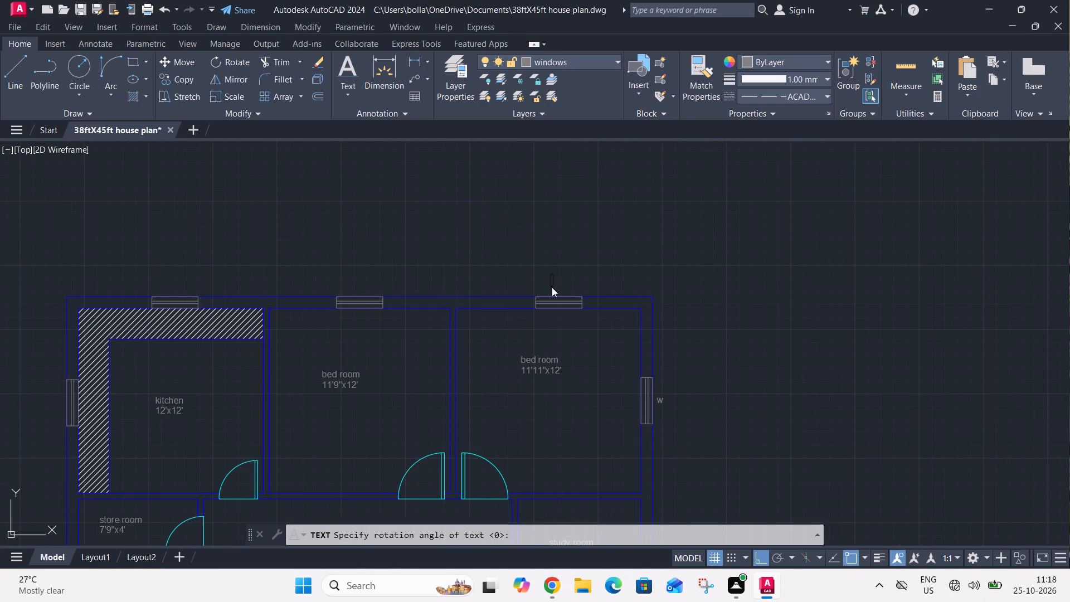
key("w")
scroll(568, 287, "down", 2)
scroll(480, 283, "up", 3)
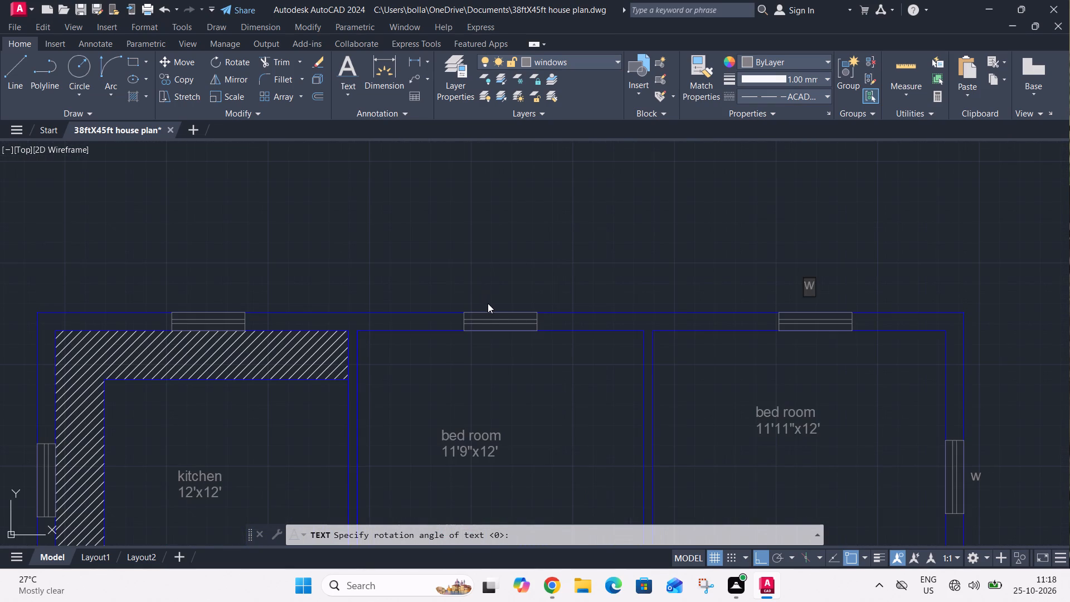
left_click(488, 303)
key("w")
scroll(533, 297, "down", 3)
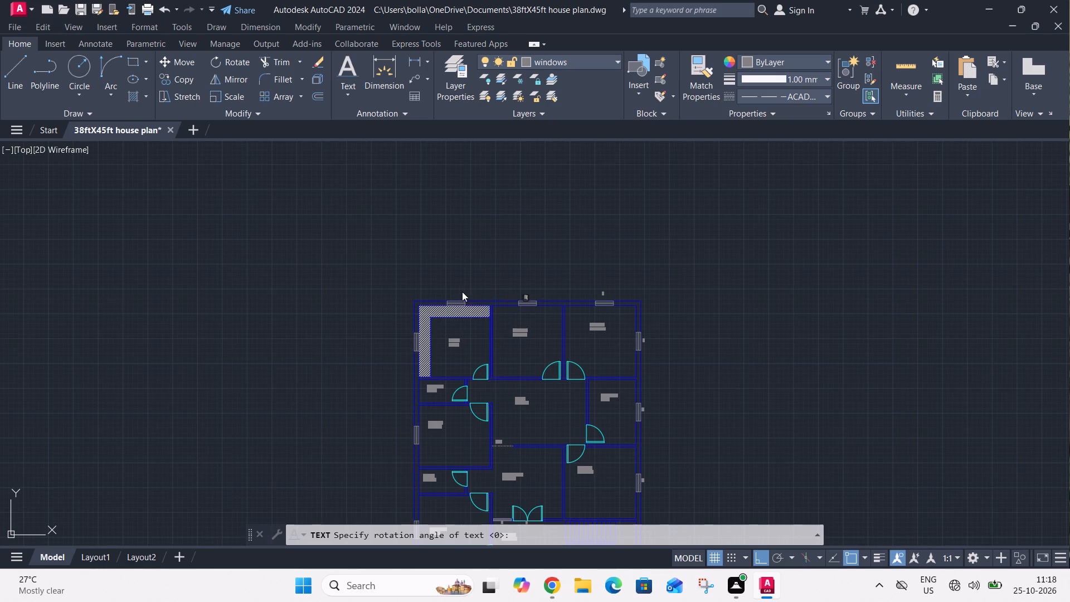
scroll(456, 290, "up", 3)
left_click(438, 320)
key("w")
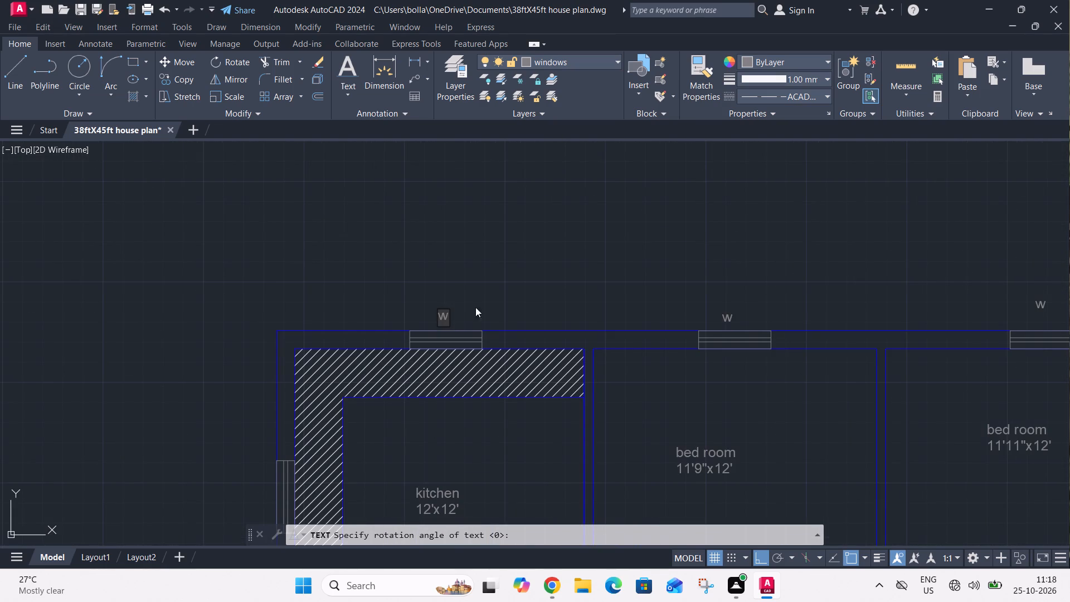
Label the three west outer wall windows "w" outside the wall, at the kitchen, west bedroom and guest room.
scroll(523, 279, "down", 3)
scroll(464, 337, "up", 4)
left_click(416, 320)
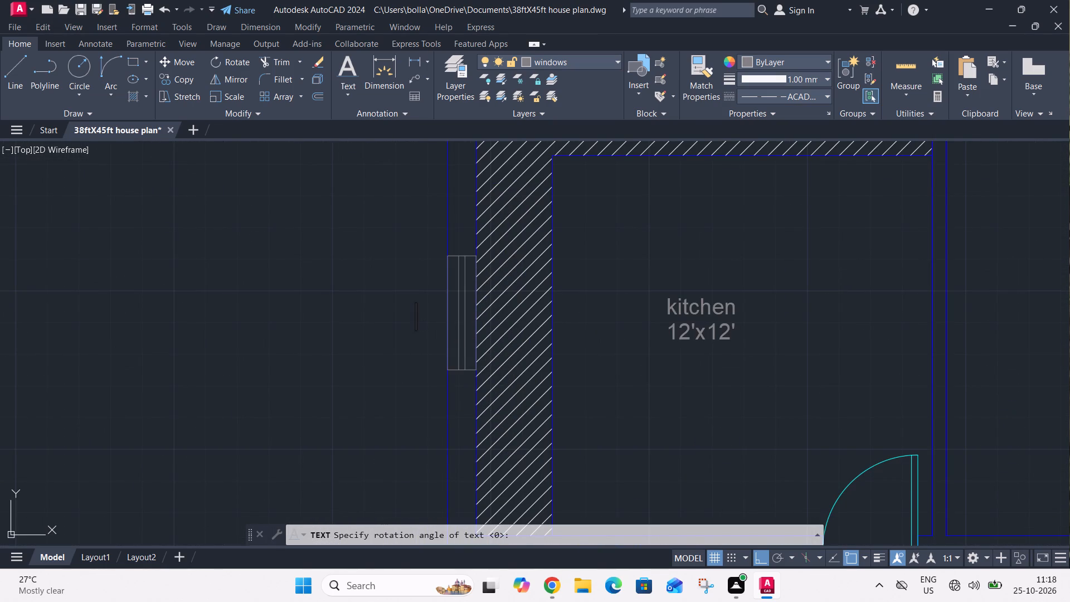
key("w")
scroll(507, 258, "down", 4)
scroll(518, 354, "up", 2)
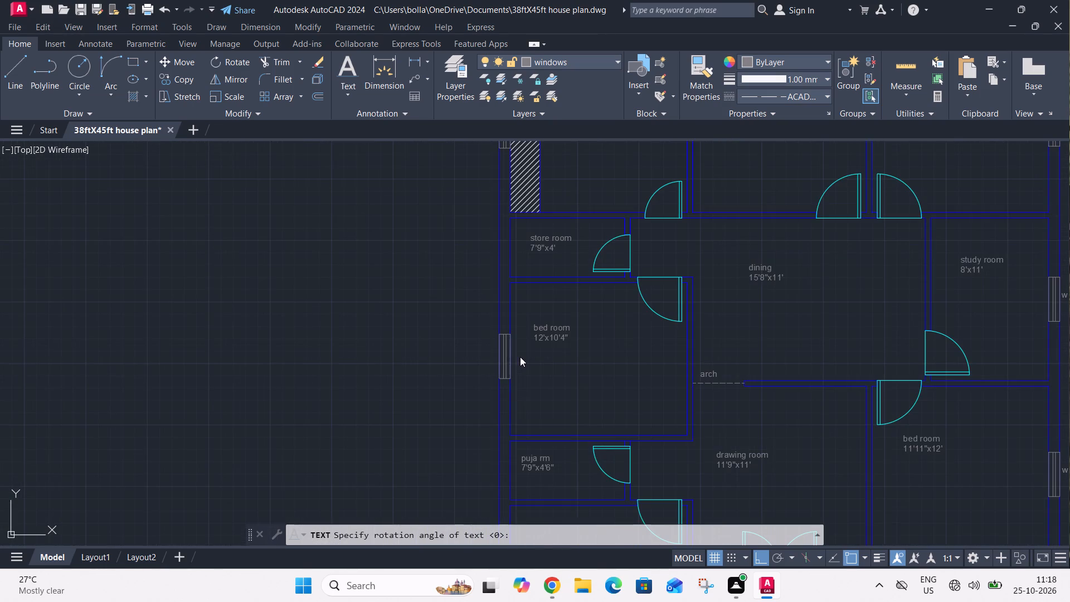
scroll(485, 360, "up", 3)
left_click(485, 360)
key("w")
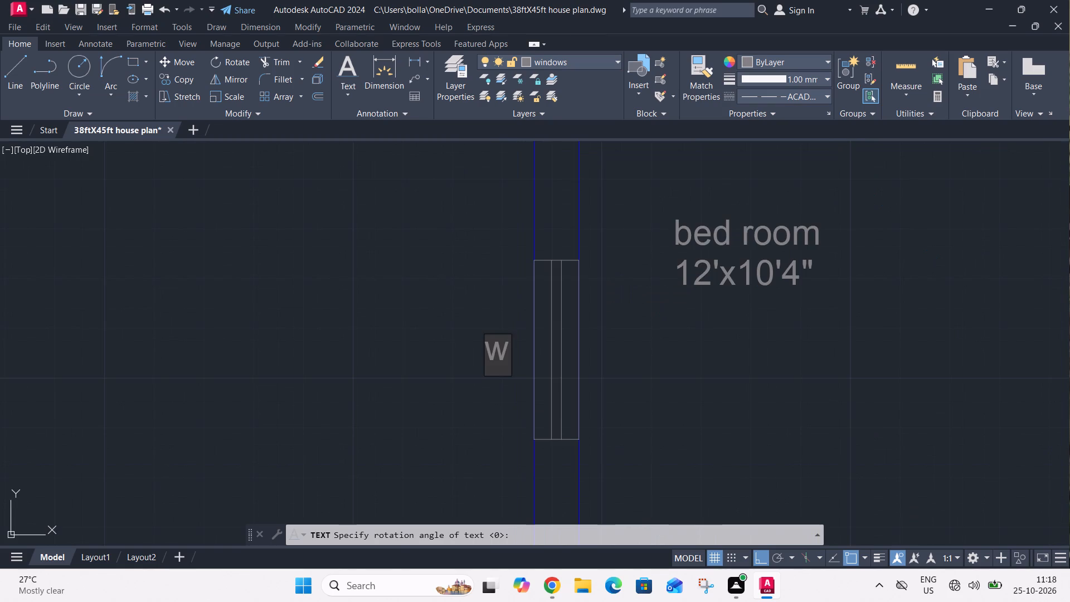
scroll(534, 306, "down", 5)
scroll(517, 401, "up", 4)
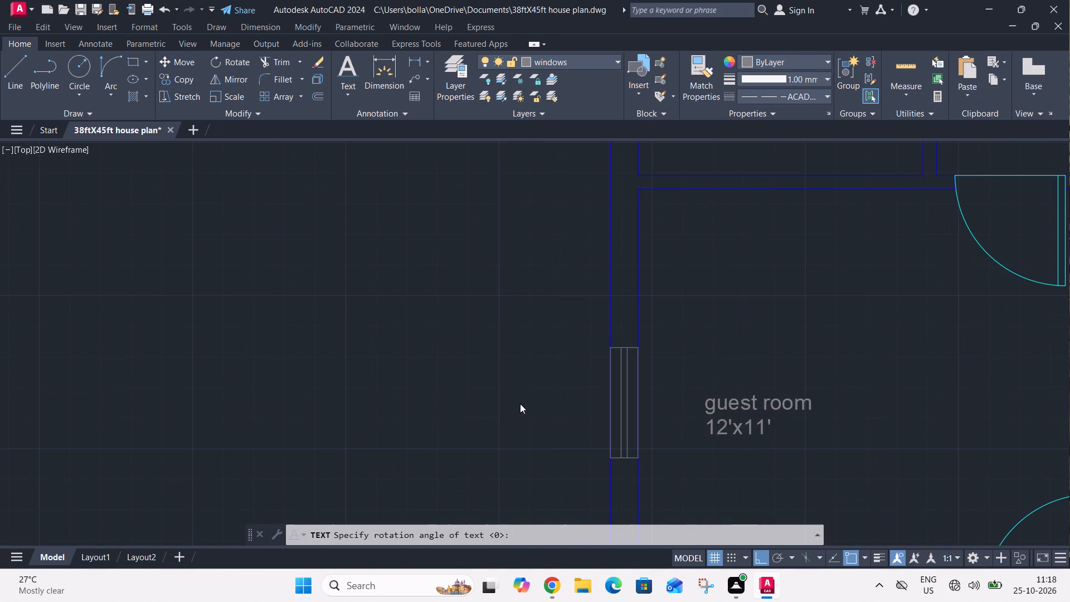
left_click(585, 412)
key("w")
Label the guest room's north door "d1" and the puja room door "d2".
scroll(604, 341, "down", 4)
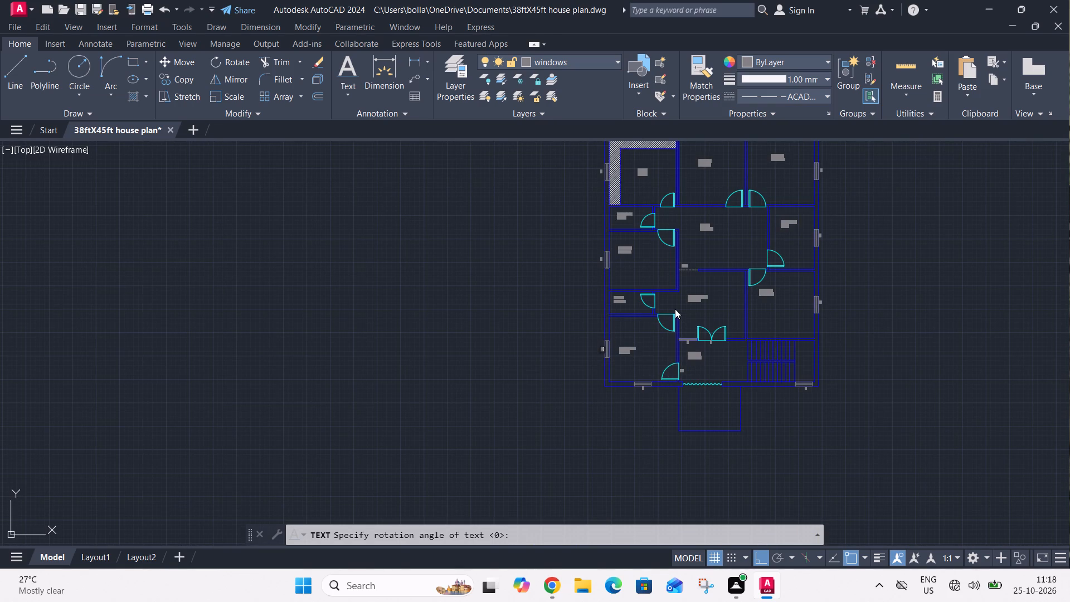
scroll(663, 308, "up", 2)
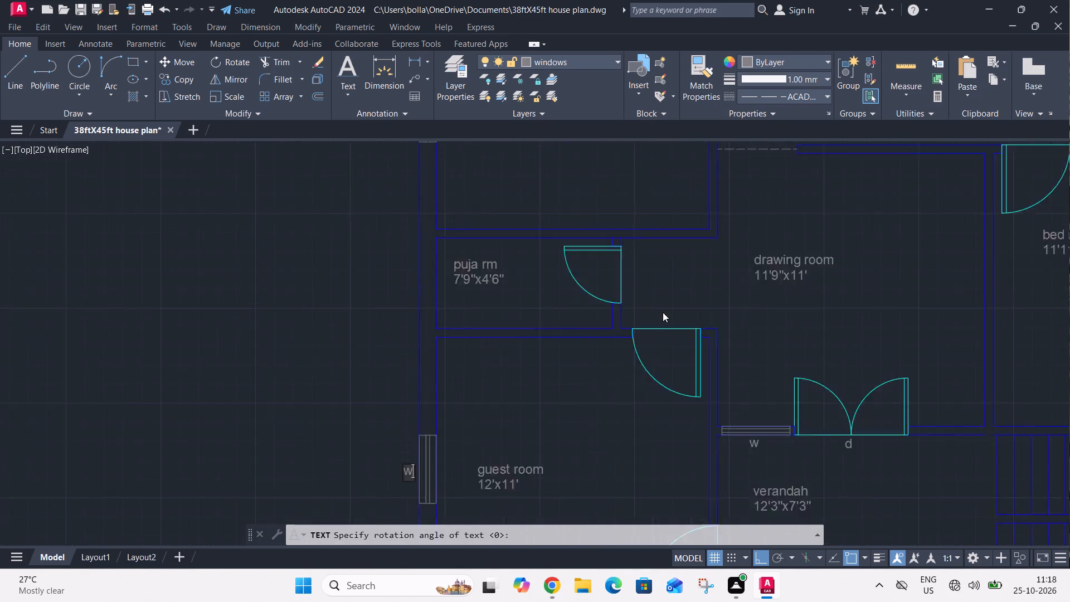
scroll(663, 312, "up", 2)
scroll(664, 310, "down", 3)
scroll(664, 301, "up", 2)
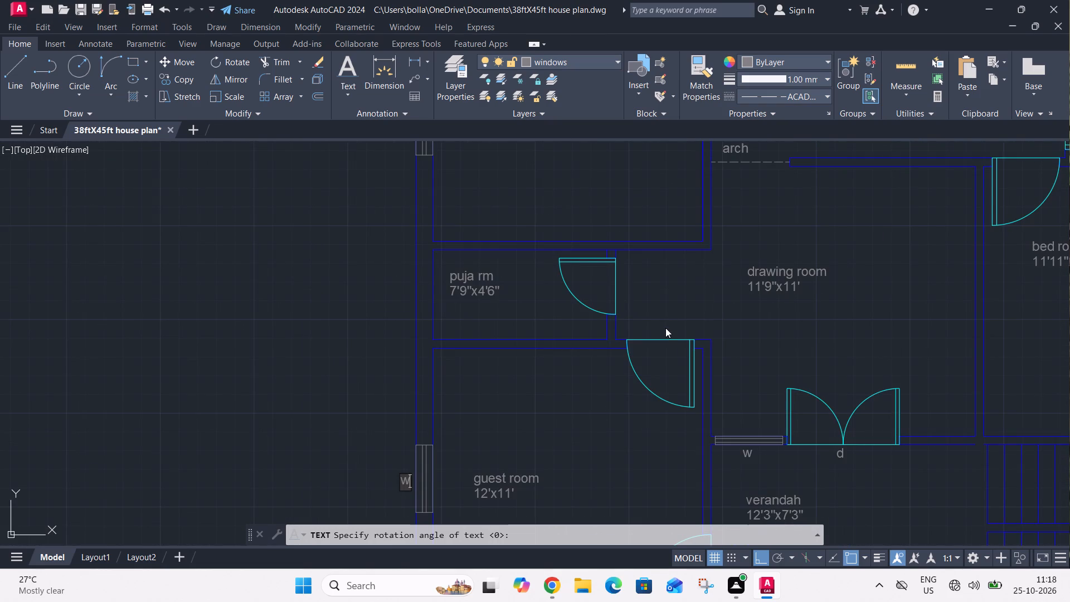
left_click(664, 331)
type("d1")
middle_click_drag(685, 296, 637, 389)
scroll(580, 378, "up", 3)
left_click(548, 399)
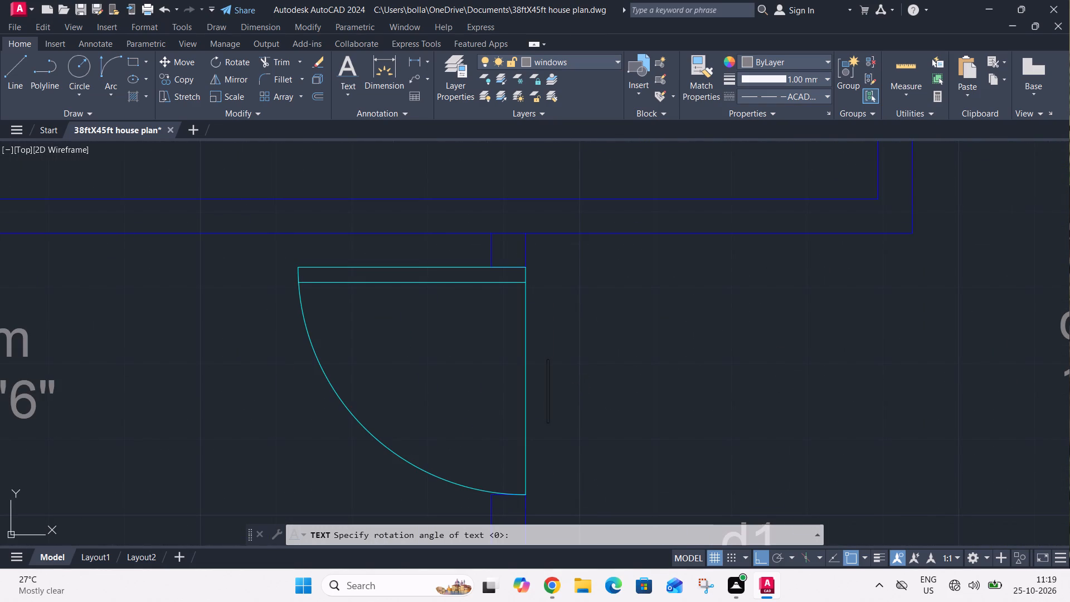
type("d2")
Label the southeast bedroom door and the study room door "d1", placing both tags on the dining room side.
middle_click_drag(684, 328, 533, 573)
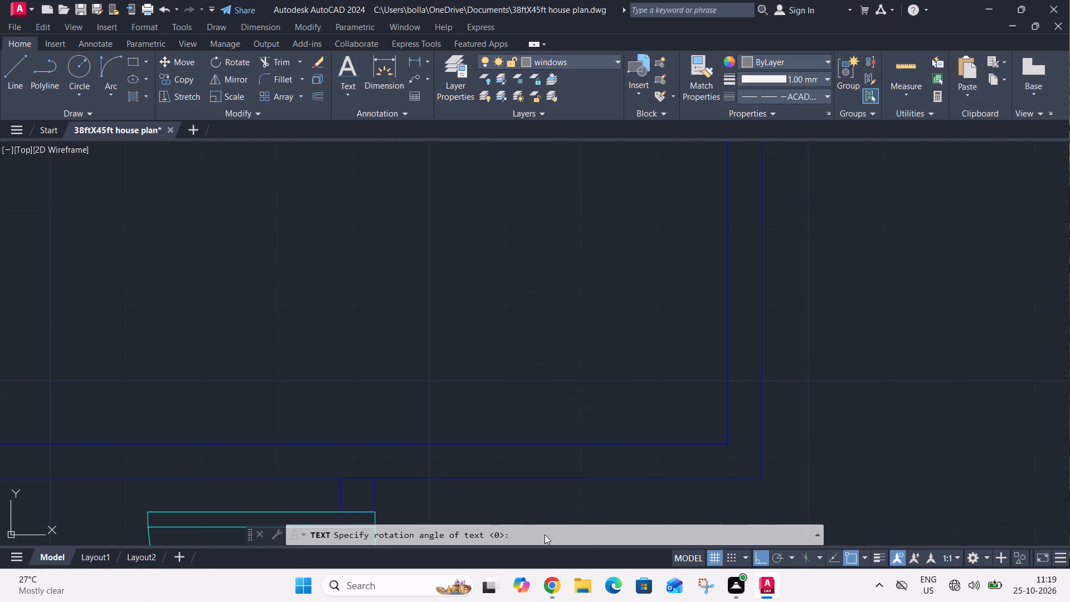
scroll(636, 378, "down", 3)
middle_click_drag(920, 318, 629, 407)
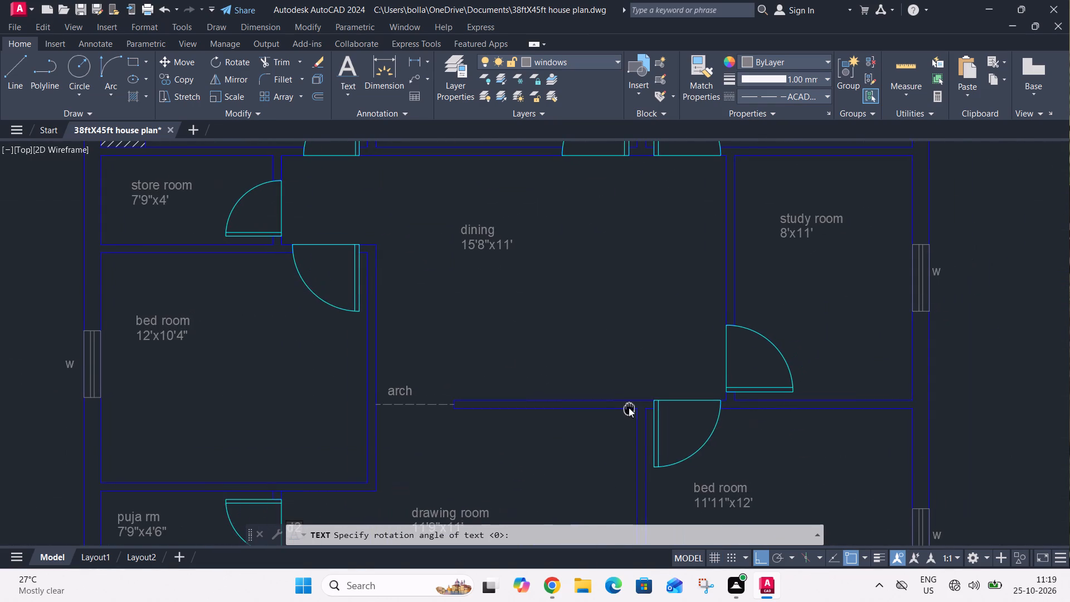
scroll(659, 390, "up", 3)
left_click(680, 404)
key("d")
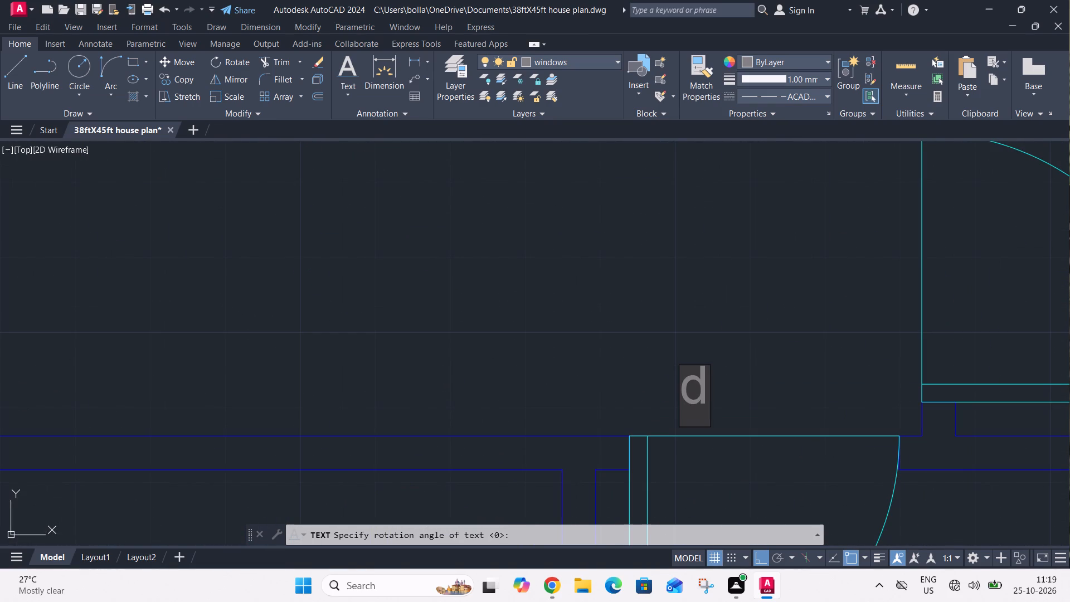
key("1")
scroll(682, 414, "down", 4)
scroll(718, 382, "up", 3)
left_click(688, 409)
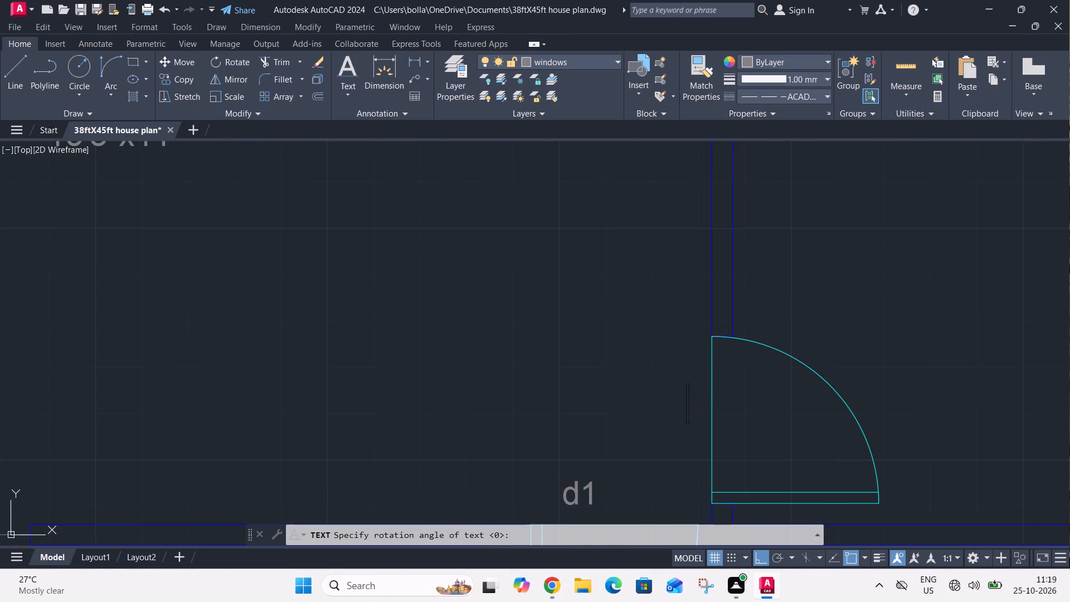
key("d")
key("1")
scroll(687, 411, "down", 3)
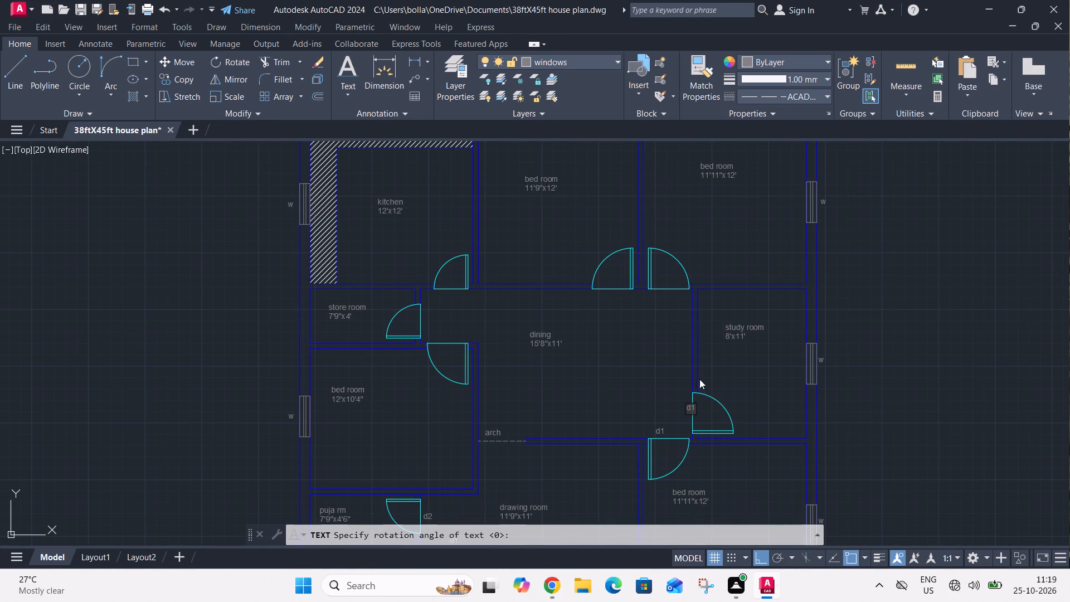
scroll(685, 410, "up", 3)
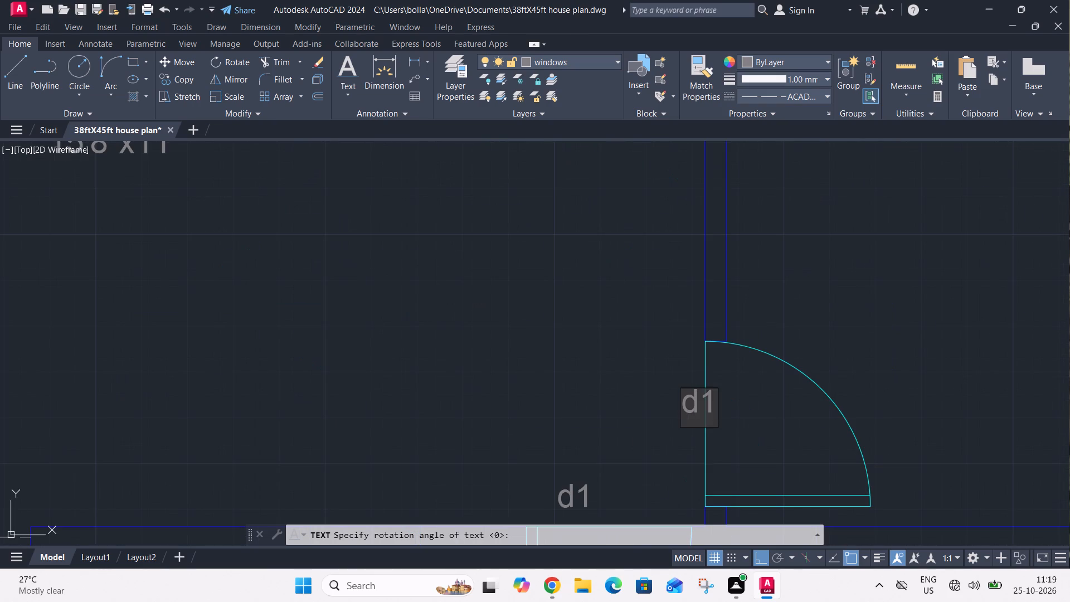
key("BackSpace")
key("BackSpace")
left_click(663, 421)
type("d1")
Label the doors of the two north bedrooms "d1", below each door in the dining room.
scroll(645, 421, "down", 3)
scroll(621, 303, "up", 3)
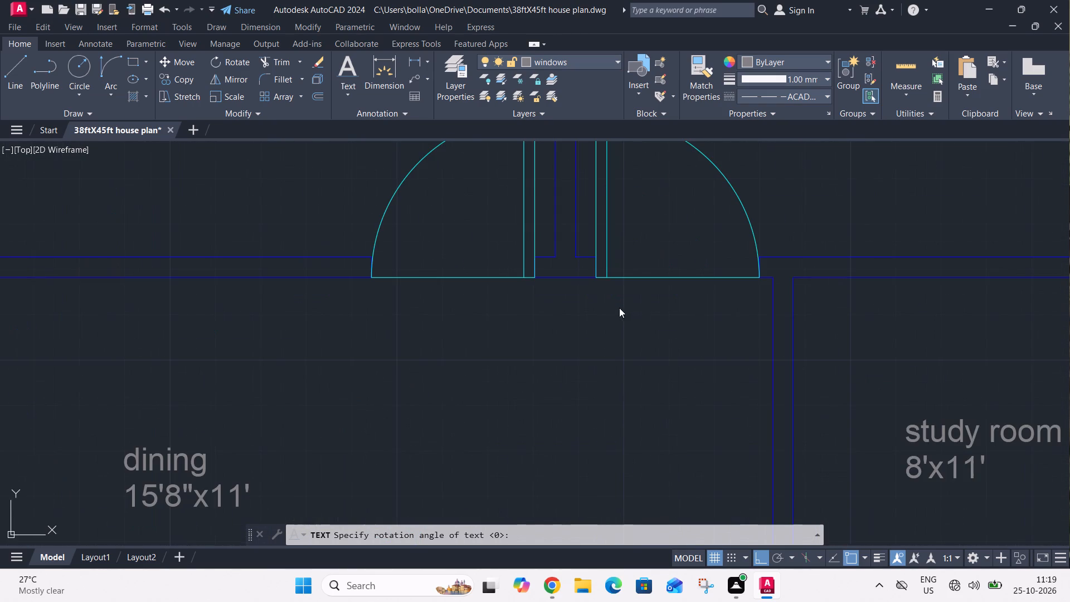
left_click(640, 313)
key("d")
key("1")
scroll(647, 342, "down", 1)
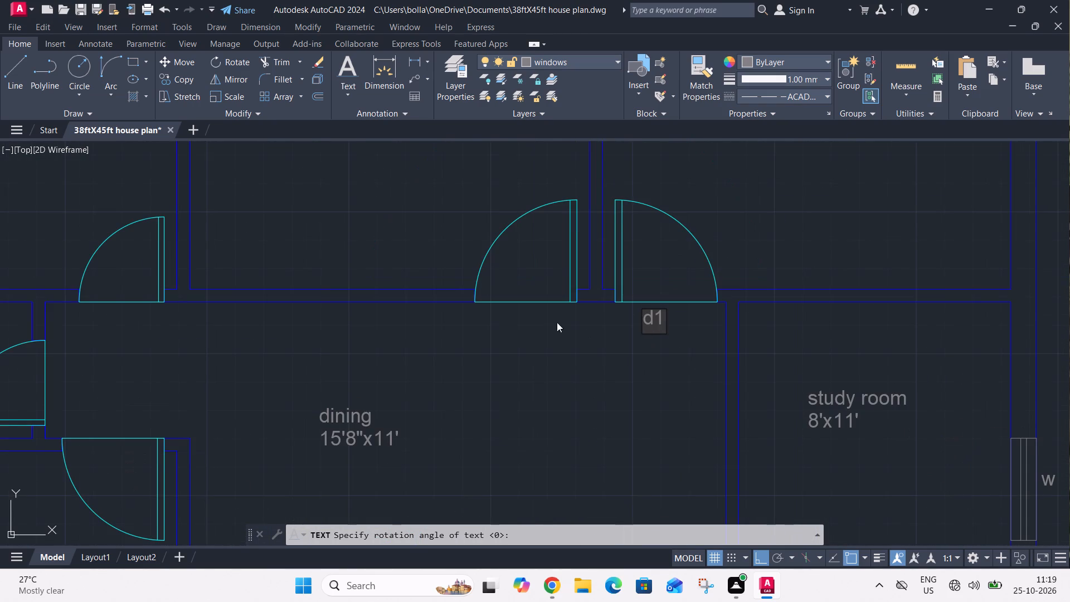
left_click(524, 323)
key("d")
key("1")
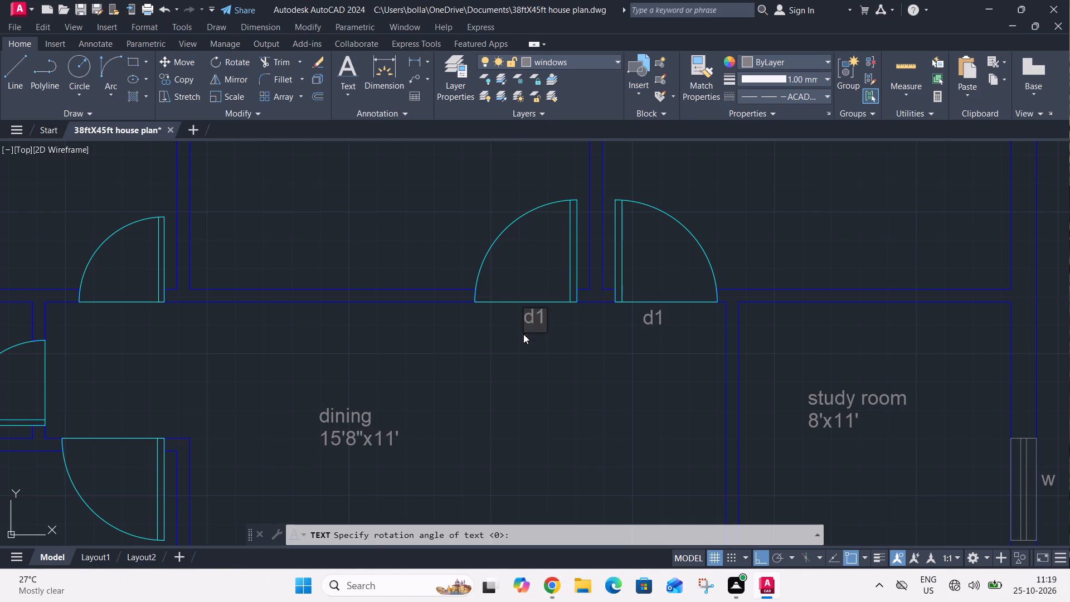
Label the kitchen and store room doors "d2" and the west bedroom door "d1", and finish the text entry.
scroll(539, 338, "down", 3)
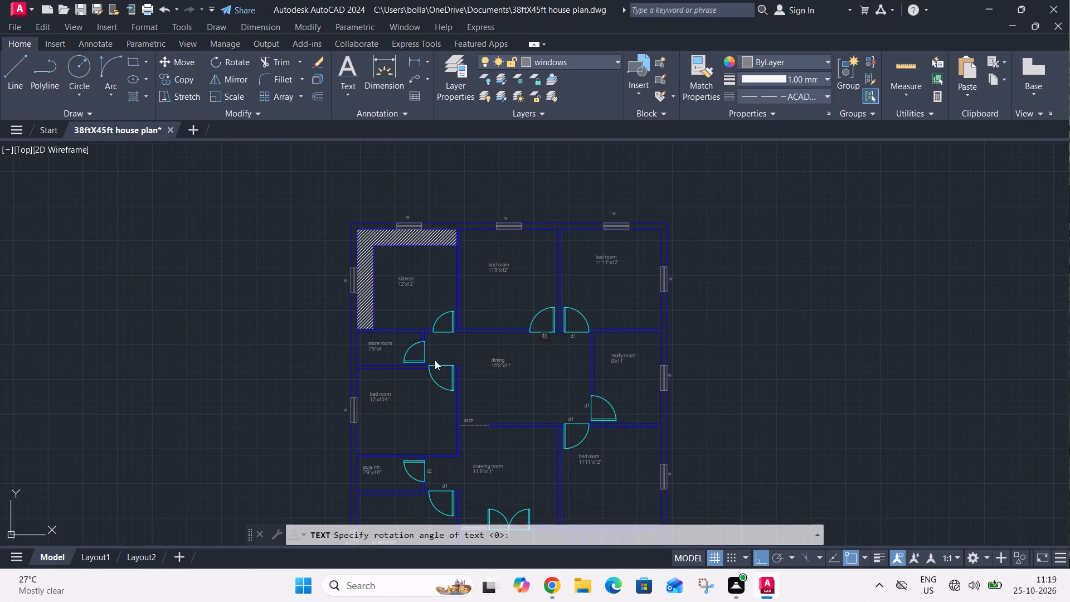
scroll(435, 333, "up", 3)
left_click(446, 360)
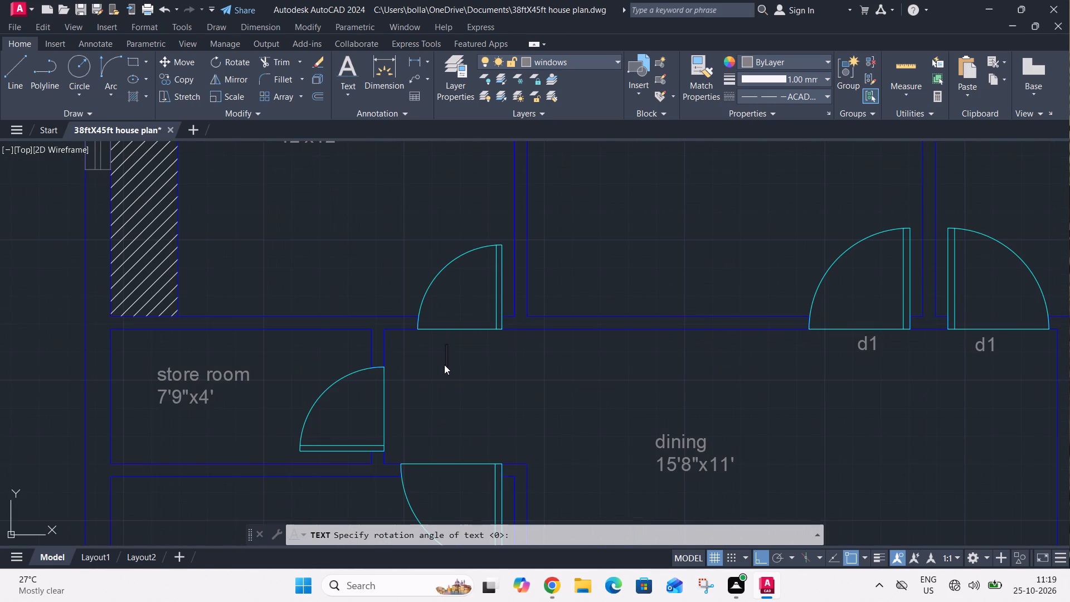
key("d")
key("2")
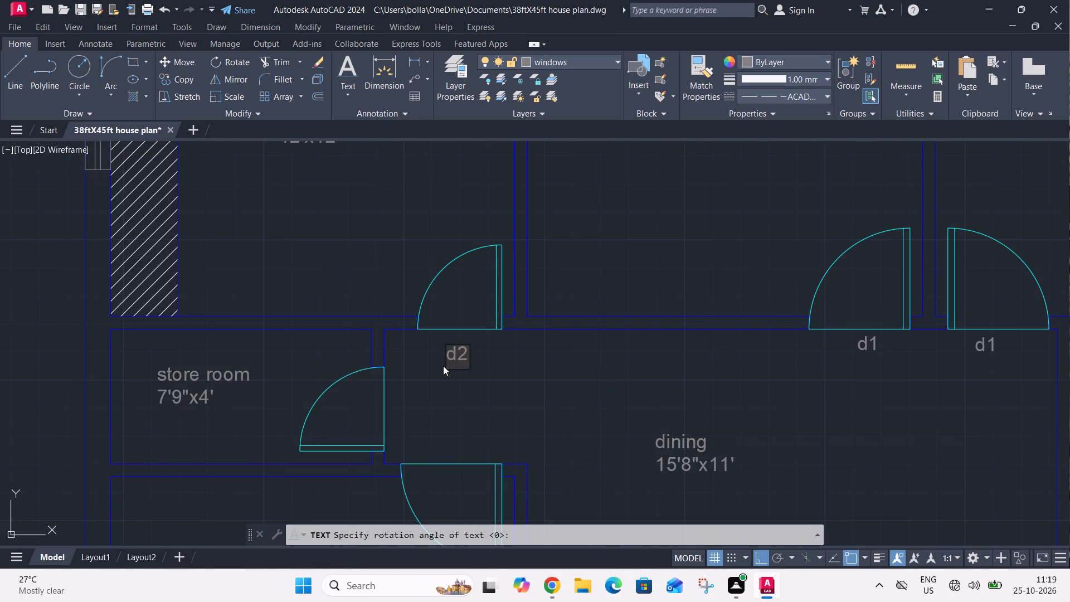
left_click(387, 418)
type("d2")
scroll(434, 360, "down", 2)
scroll(442, 395, "up", 3)
left_click(437, 403)
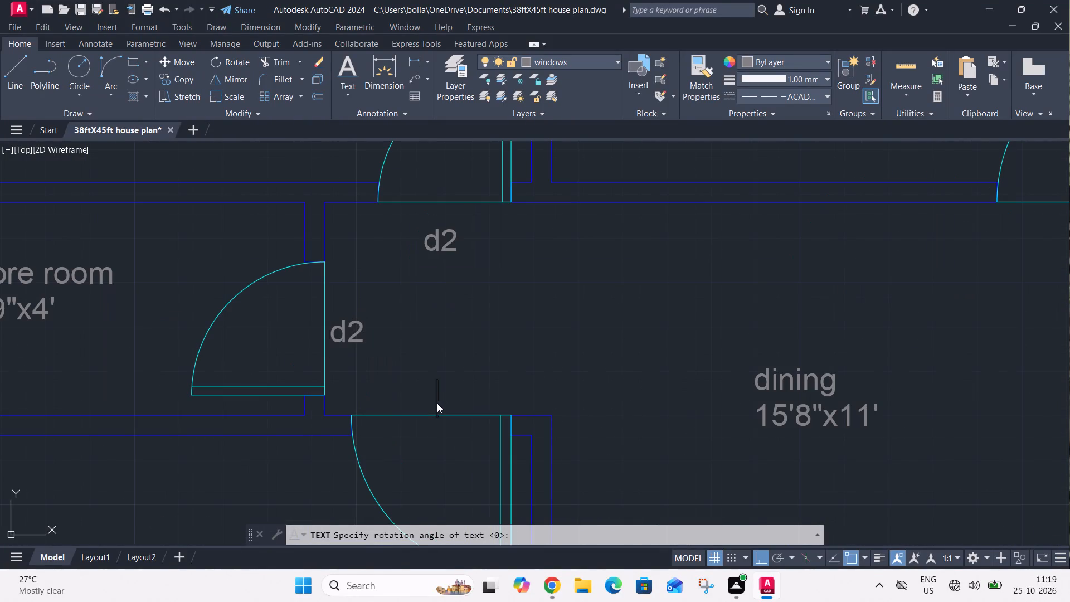
type("d1")
scroll(442, 389, "down", 1)
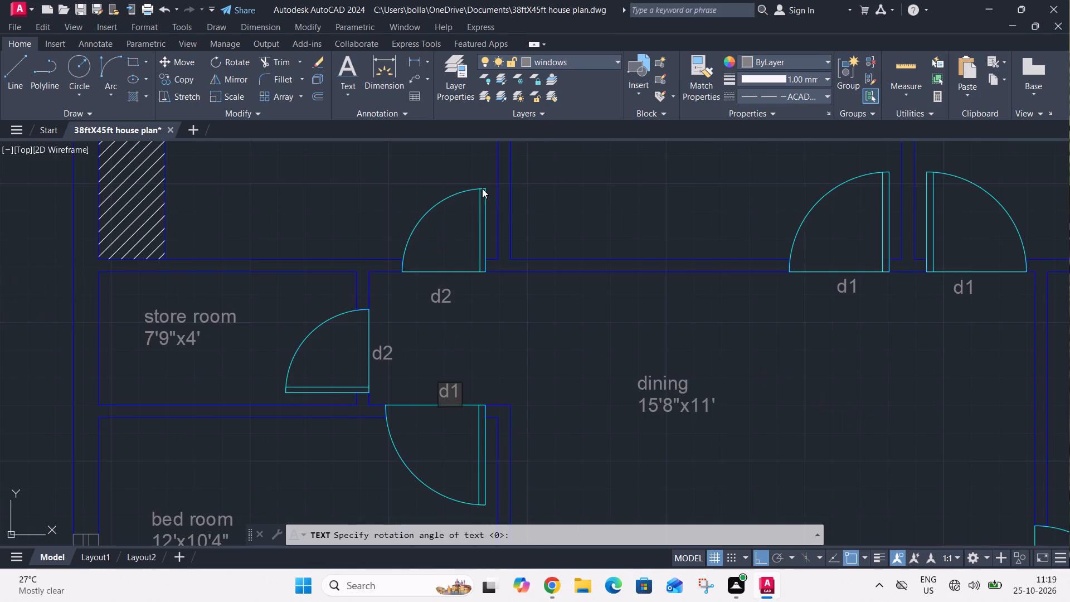
scroll(464, 292, "down", 3)
left_click(775, 365)
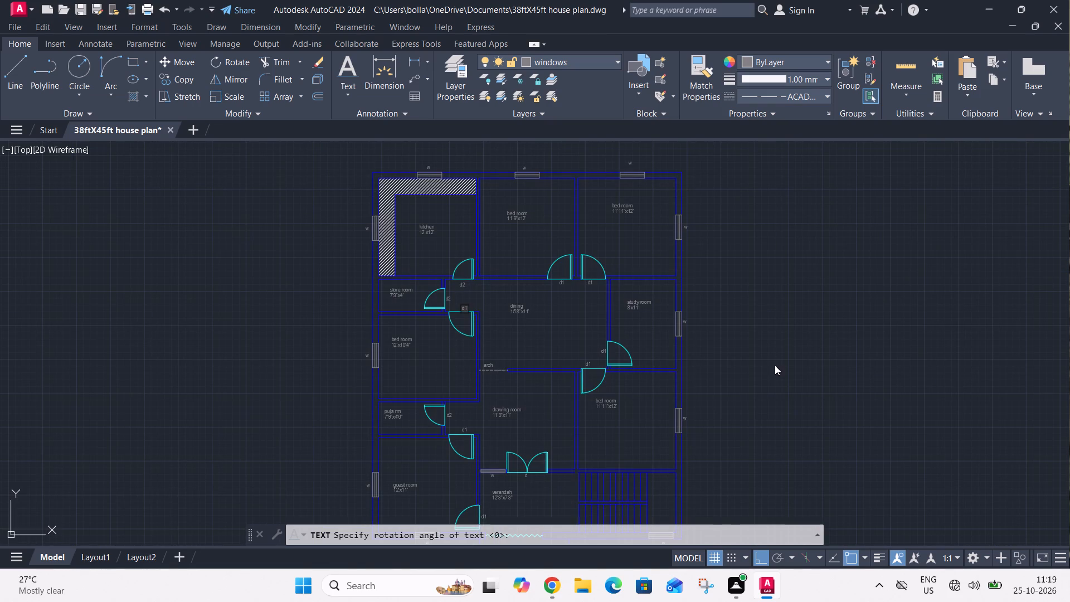
key("Return")
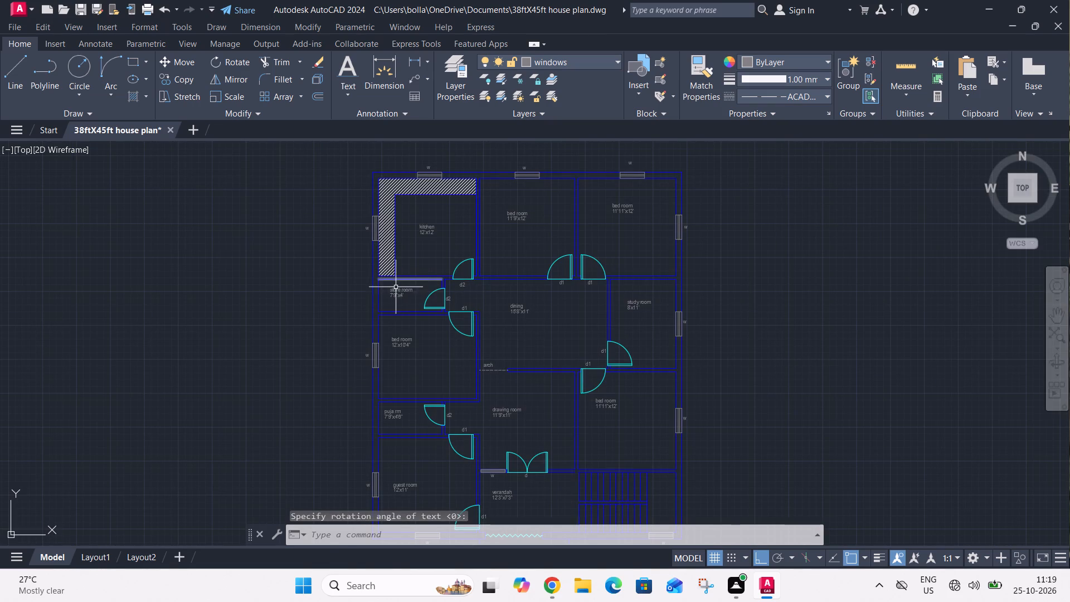
Select the name and size labels of the kitchen and the two north bedrooms.
scroll(392, 293, "up", 3)
scroll(393, 268, "down", 2)
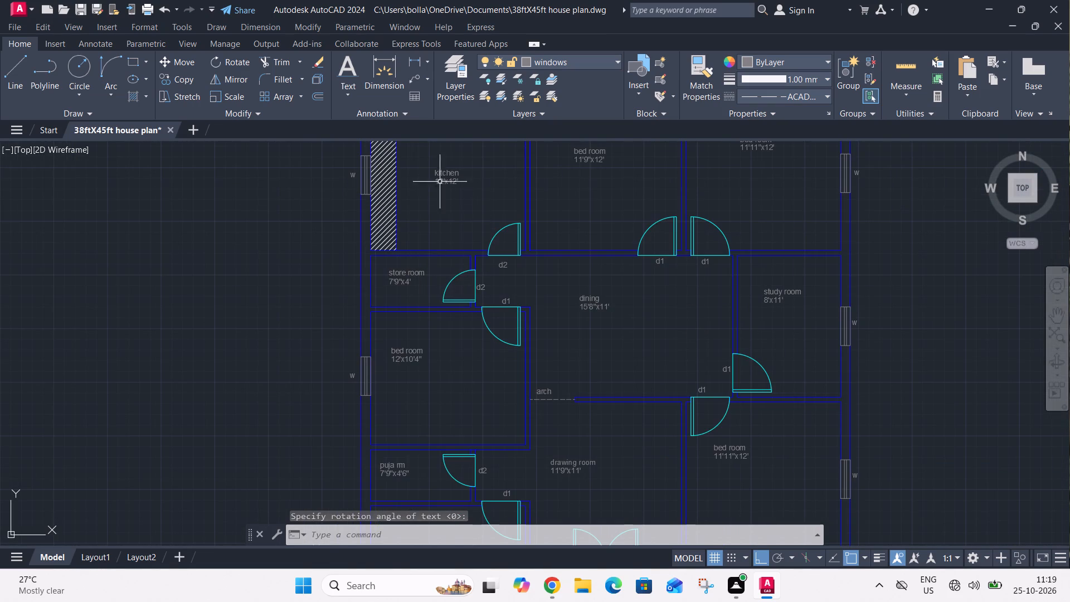
left_click(428, 167)
left_click(472, 193)
left_click(569, 141)
left_click(633, 165)
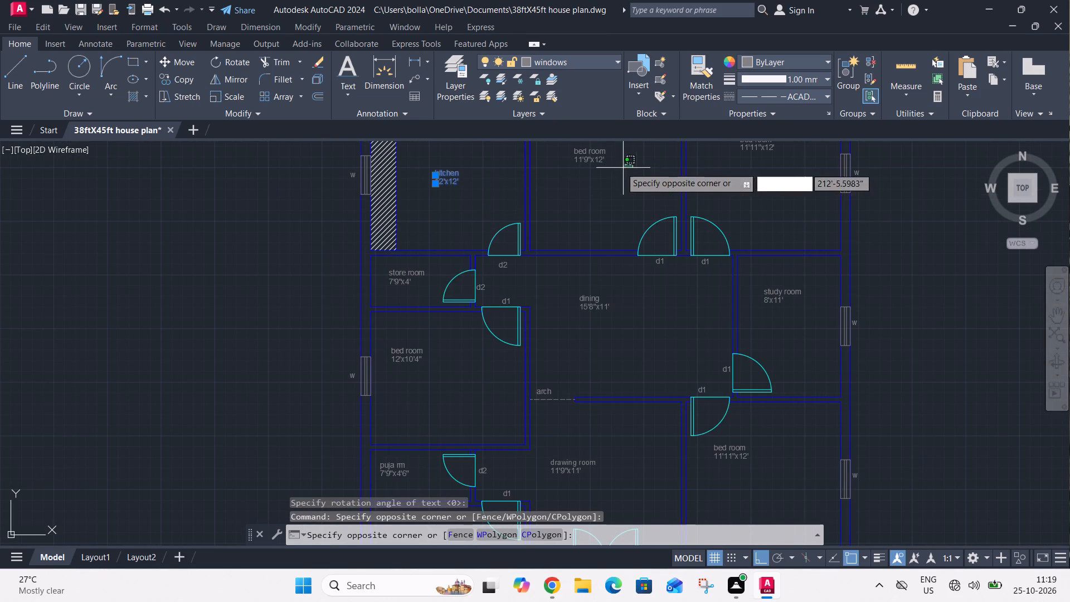
left_click(558, 146)
middle_click_drag(752, 192, 688, 241)
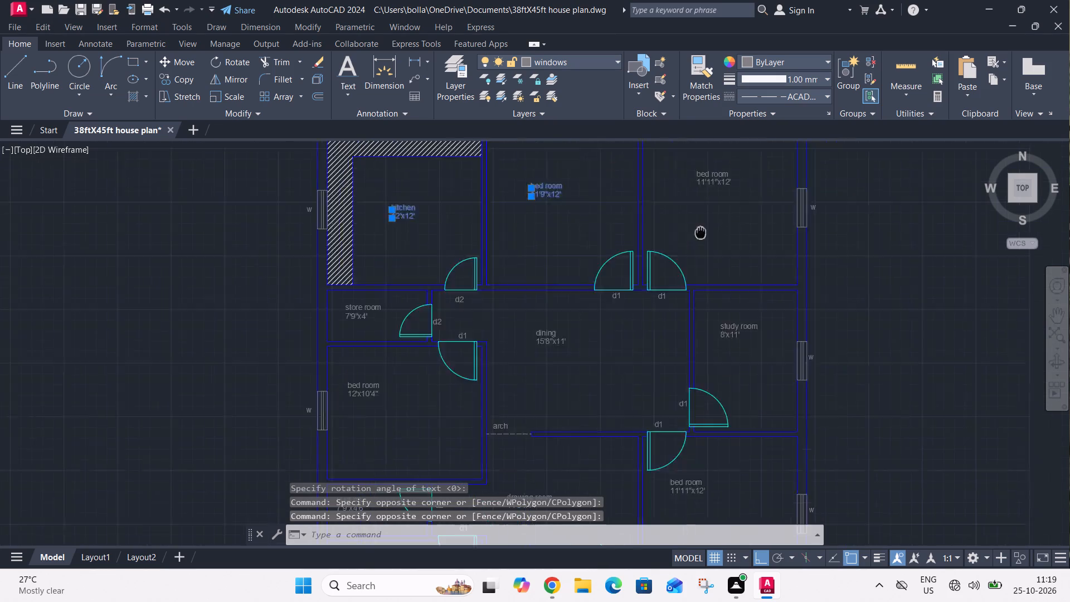
middle_click_drag(688, 241, 638, 276)
left_click(601, 202)
left_click(666, 252)
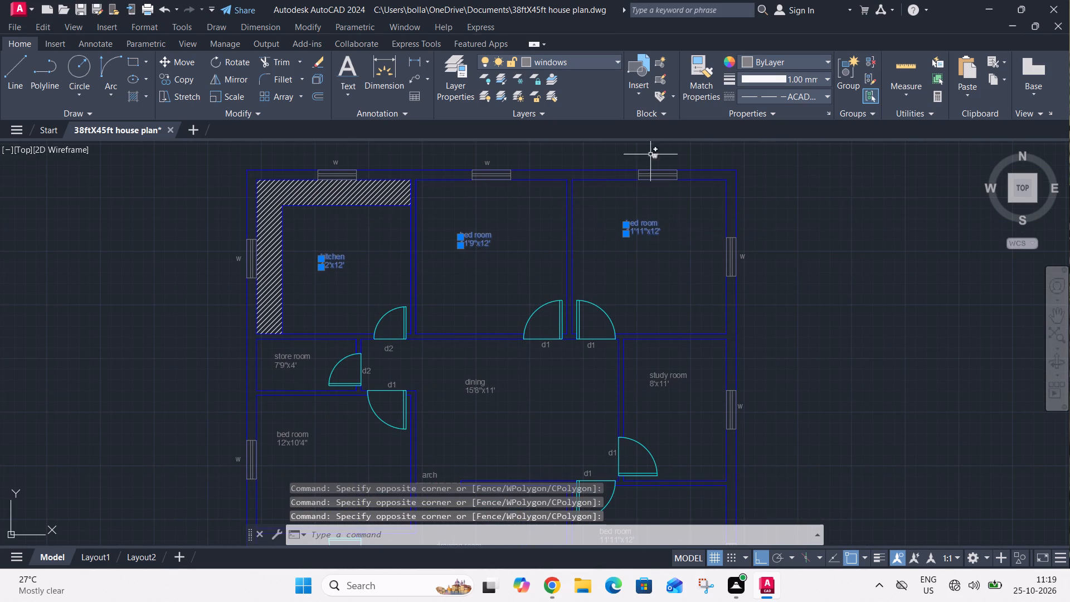
Add to the selection the "w" tags of the northeast bedroom's north and east windows and the study room window.
scroll(650, 155, "up", 3)
left_click(639, 143)
left_click(698, 181)
scroll(702, 171, "down", 3)
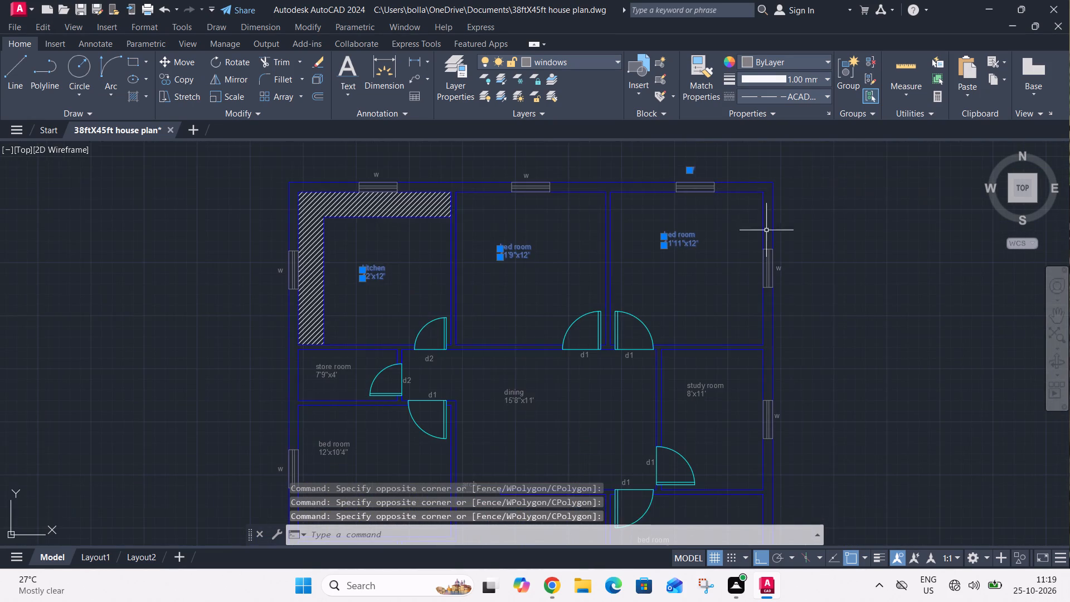
scroll(777, 272, "up", 3)
left_click(761, 236)
left_click(790, 275)
scroll(790, 213, "down", 3)
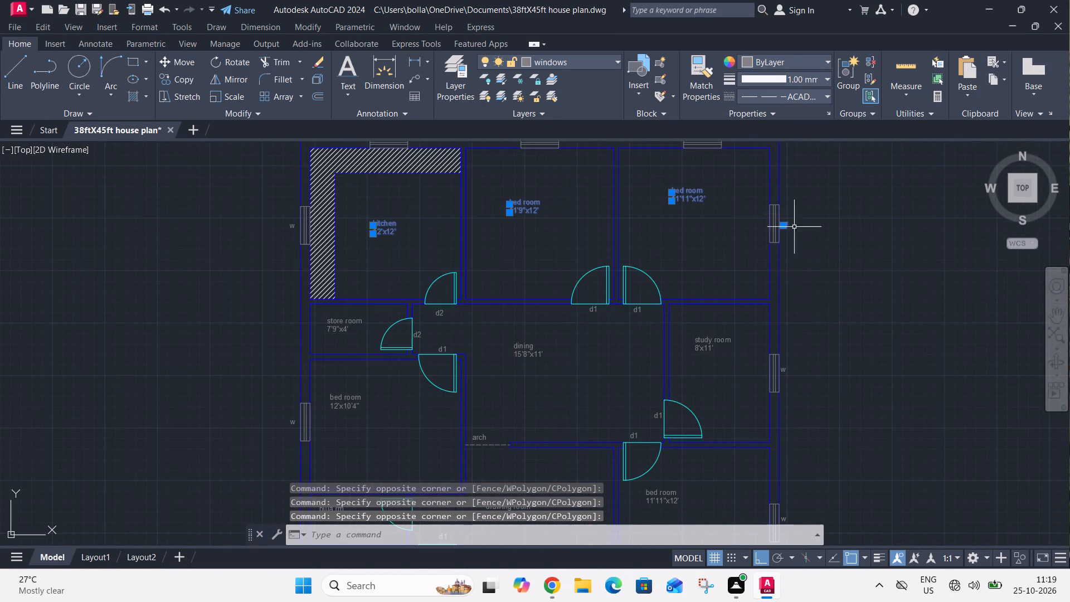
middle_click_drag(804, 321, 610, 236)
scroll(587, 275, "up", 4)
left_click(573, 299)
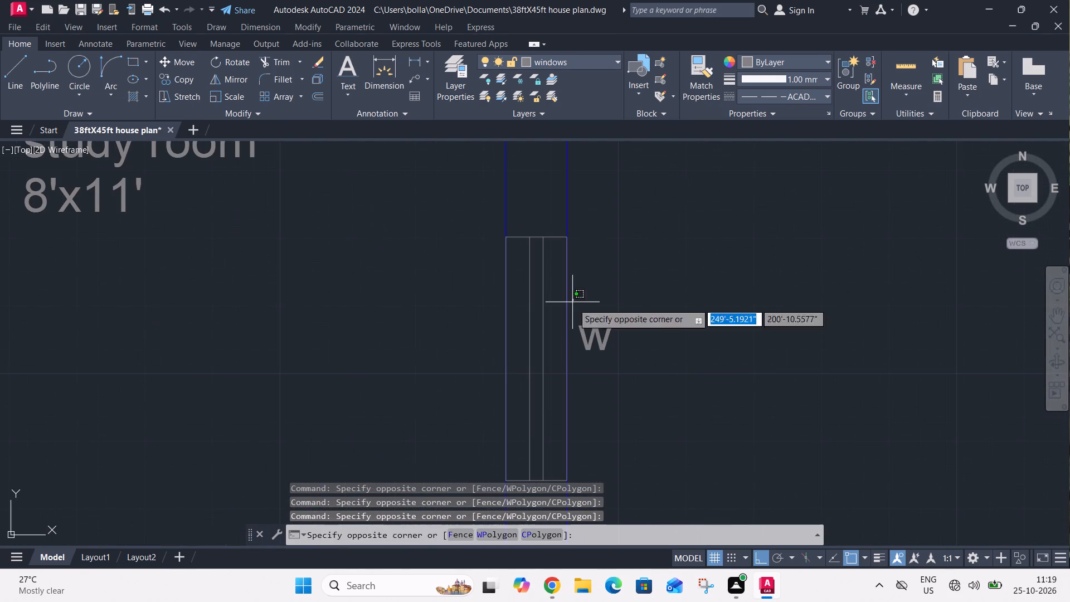
left_click_drag(620, 366, 626, 373)
Add to the selection the study room and southeast bedroom labels and the "d1" tags of both rooms' doors.
scroll(566, 269, "down", 3)
left_click(438, 224)
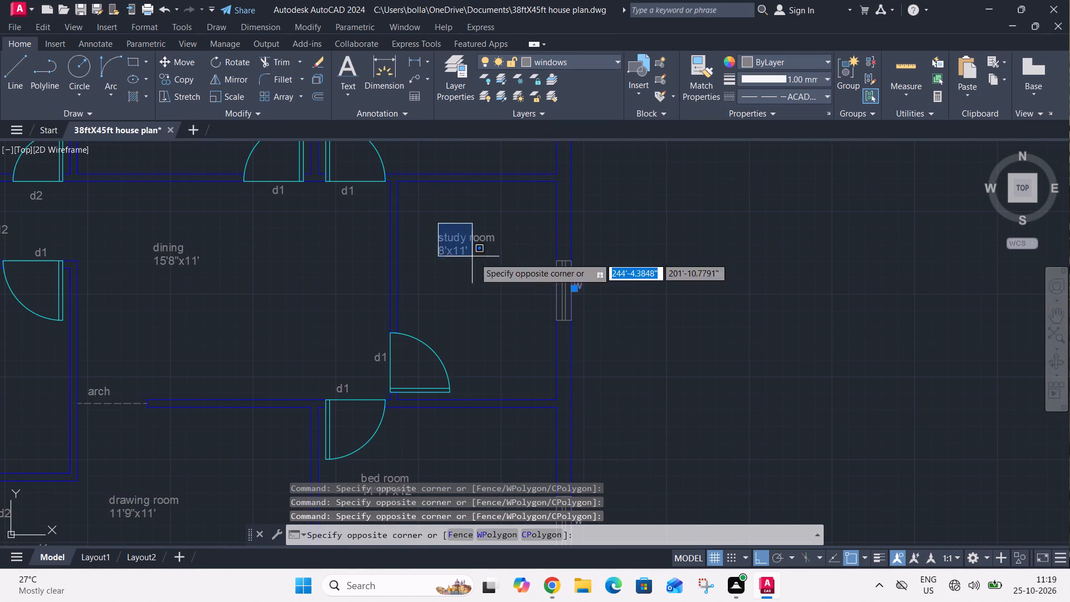
left_click(512, 283)
scroll(378, 353, "up", 2)
left_click_drag(333, 332, 341, 334)
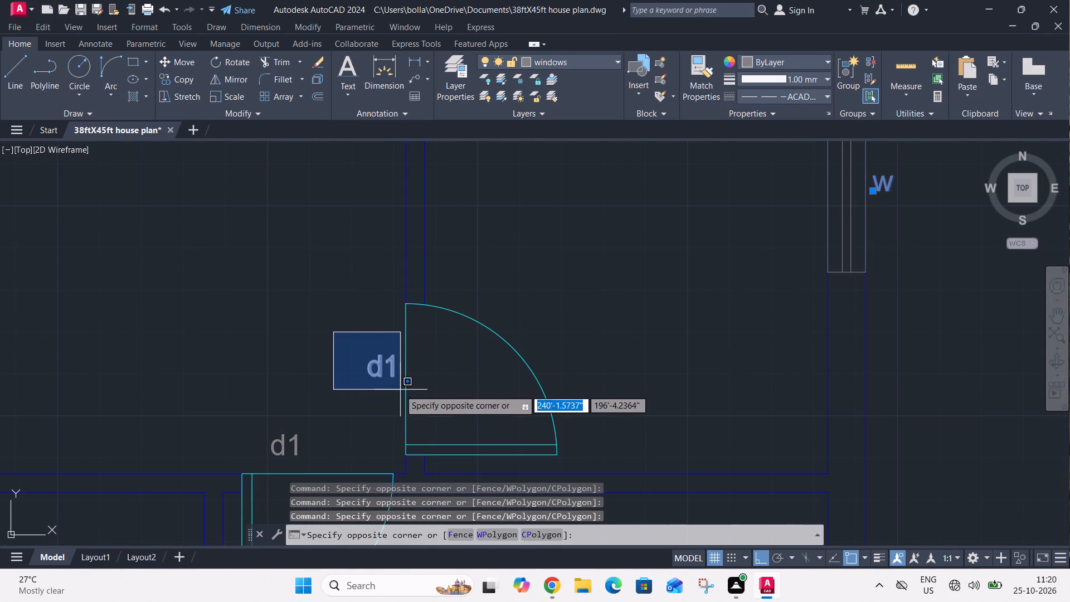
left_click(397, 390)
left_click(245, 417)
left_click(323, 462)
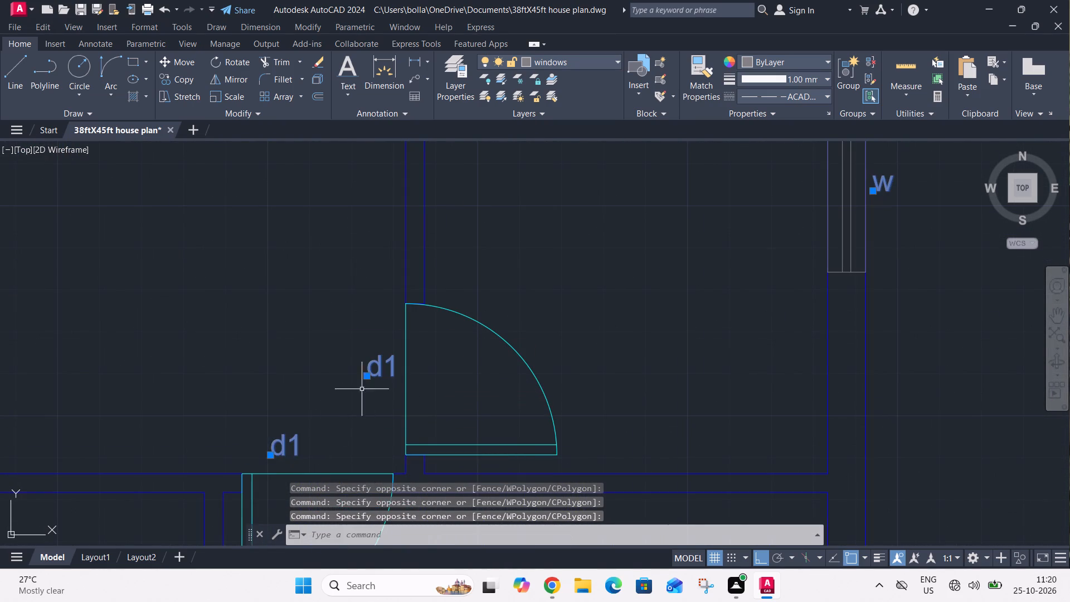
scroll(390, 383, "down", 4)
scroll(415, 428, "up", 3)
left_click(471, 382)
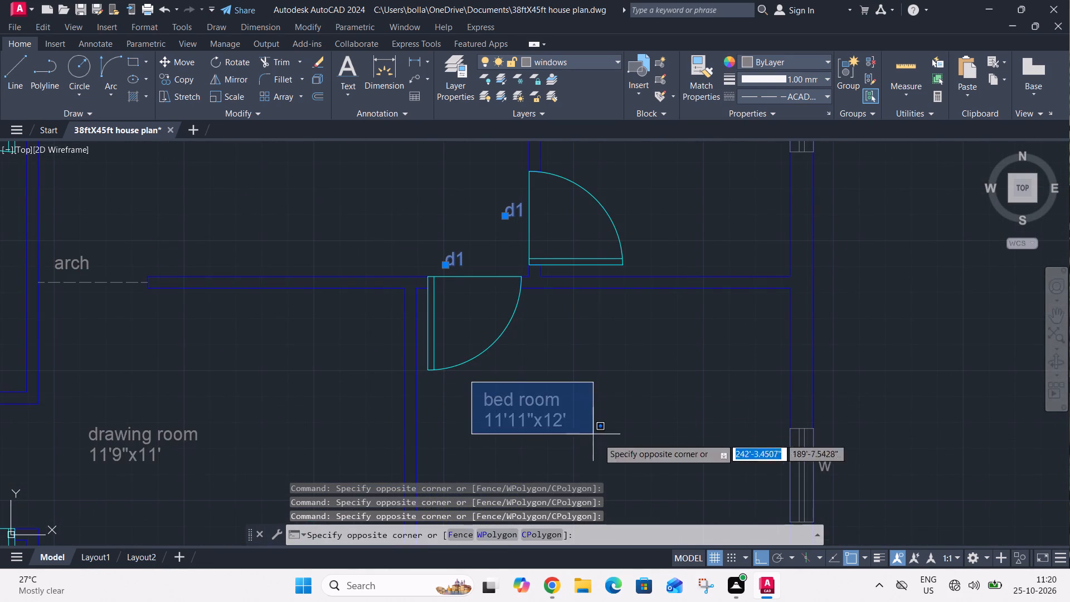
left_click(614, 457)
Add to the selection the "w" tags of the southeast bedroom's east window and the south window beside the staircase.
scroll(639, 379, "down", 2)
middle_click_drag(722, 436, 567, 389)
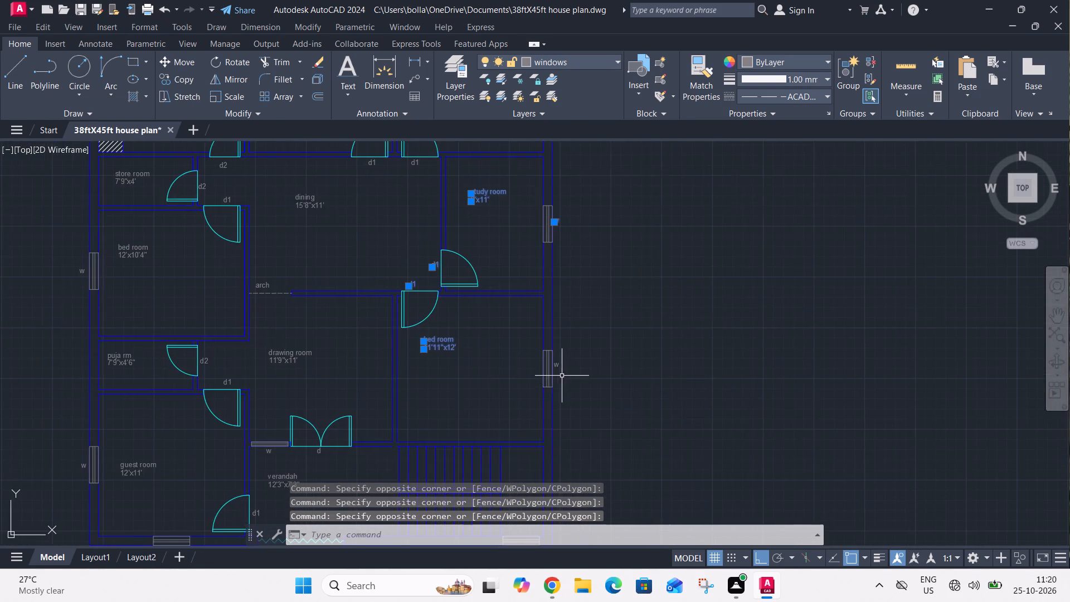
scroll(561, 376, "up", 3)
left_click(530, 322)
left_click(559, 360)
scroll(591, 281, "down", 4)
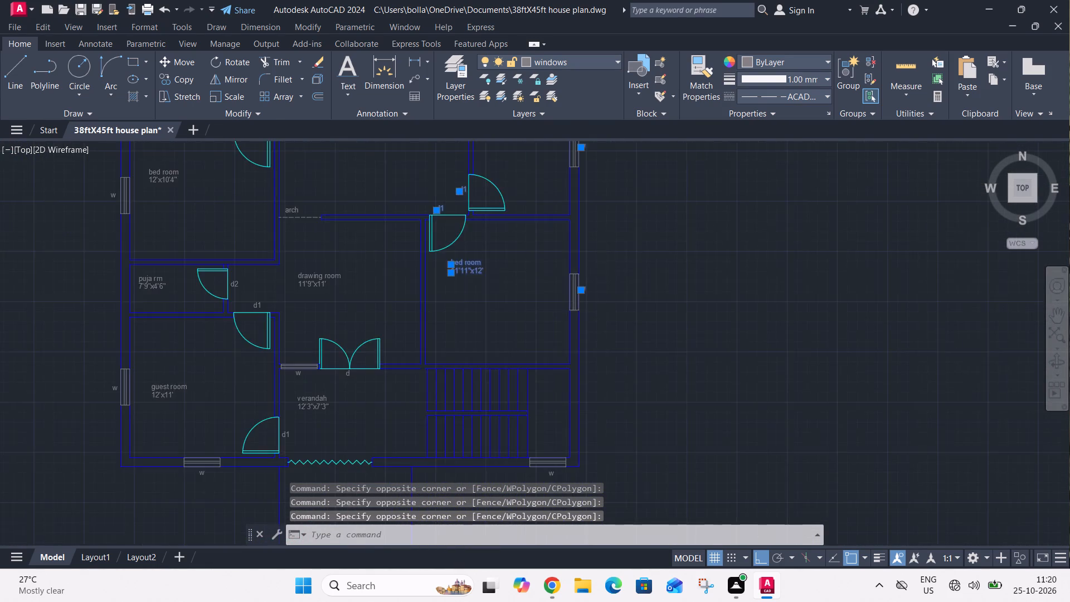
scroll(575, 400, "up", 4)
left_click(498, 376)
left_click(567, 423)
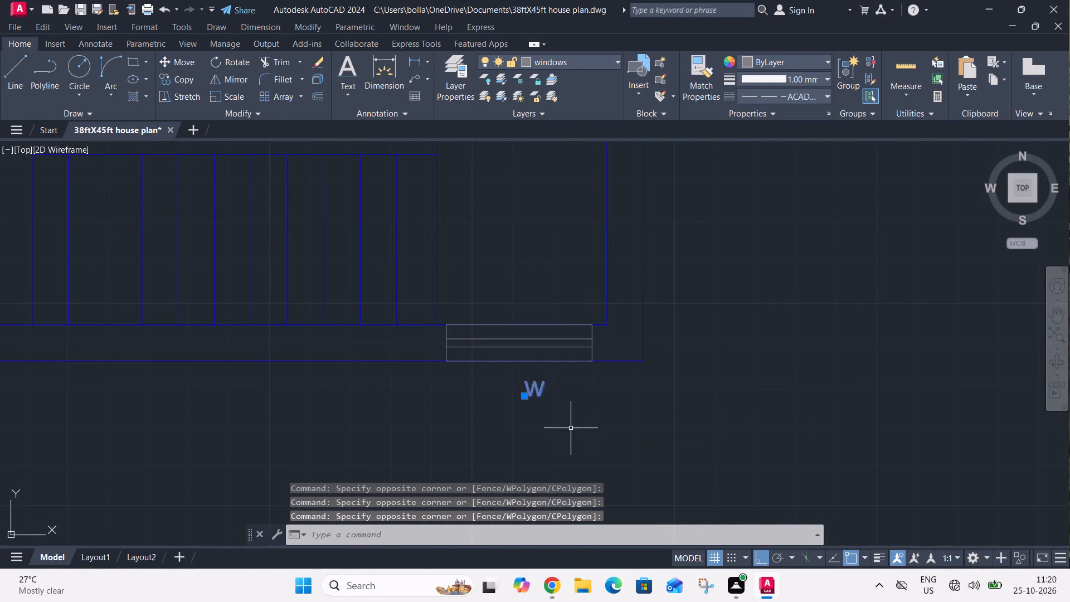
Add to the selection the verandah name and size labels, its "d1" door tag, and the "w" and "d" tags along its north wall.
scroll(589, 388, "down", 4)
scroll(422, 360, "up", 4)
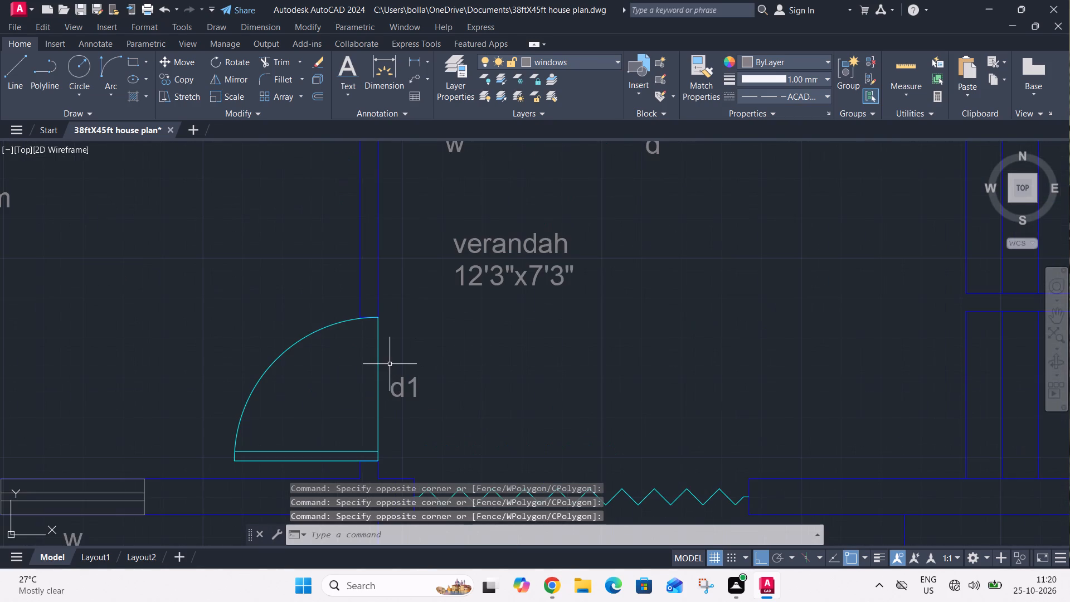
left_click_drag(389, 364, 390, 370)
left_click(463, 426)
left_click_drag(439, 231, 448, 235)
left_click(620, 339)
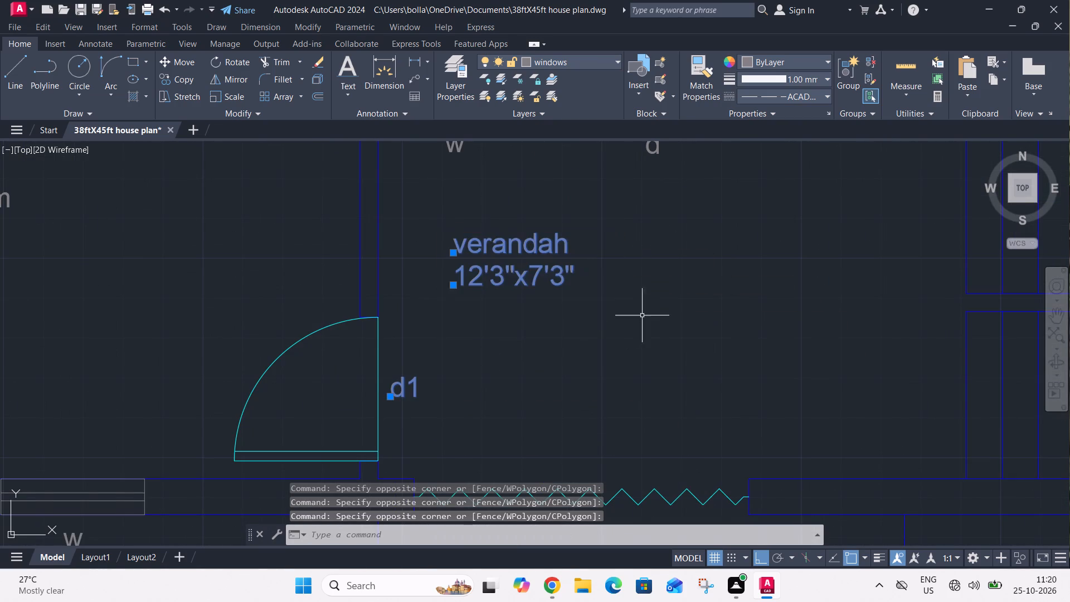
middle_click_drag(647, 312, 600, 449)
left_click(392, 268)
left_click(435, 306)
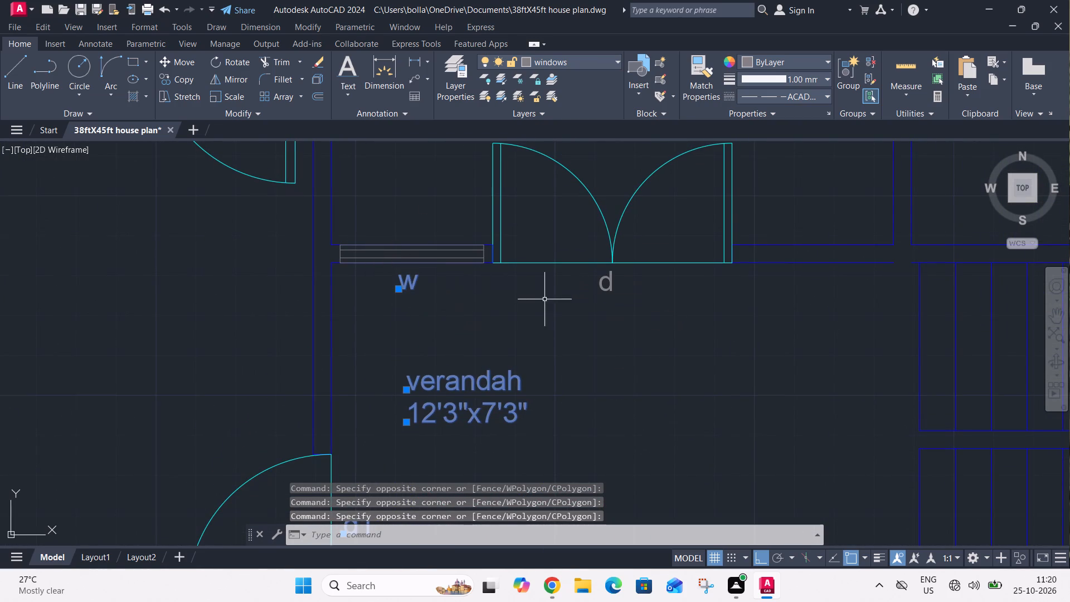
left_click(595, 266)
left_click(667, 319)
Add to the selection the guest room name and size labels and the "w" tags of its south and west windows.
scroll(689, 291, "down", 4)
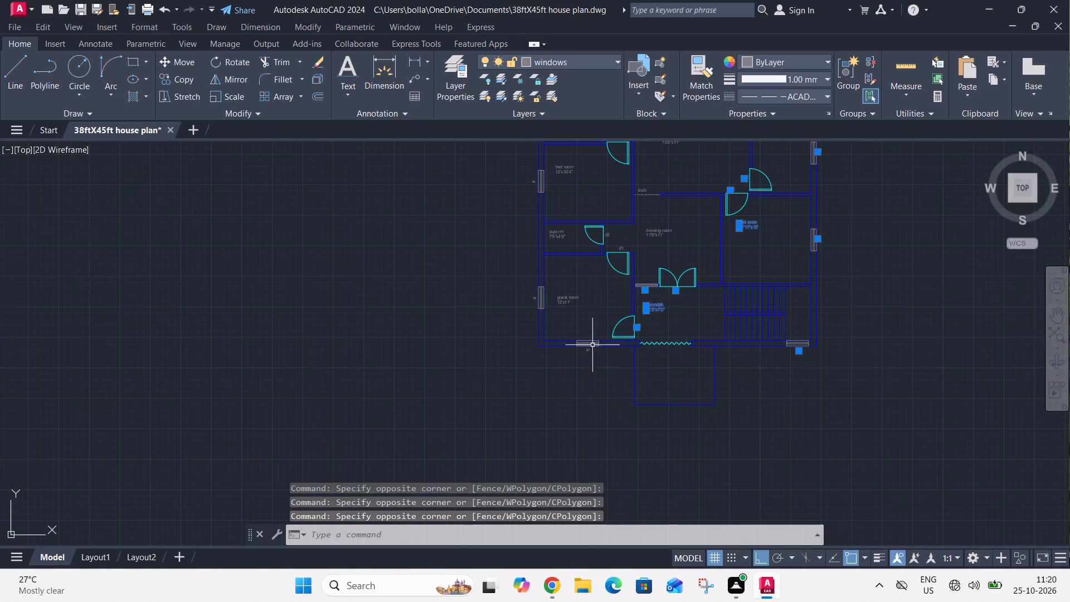
scroll(594, 336, "up", 4)
left_click(526, 409)
left_click(595, 453)
scroll(595, 426, "down", 3)
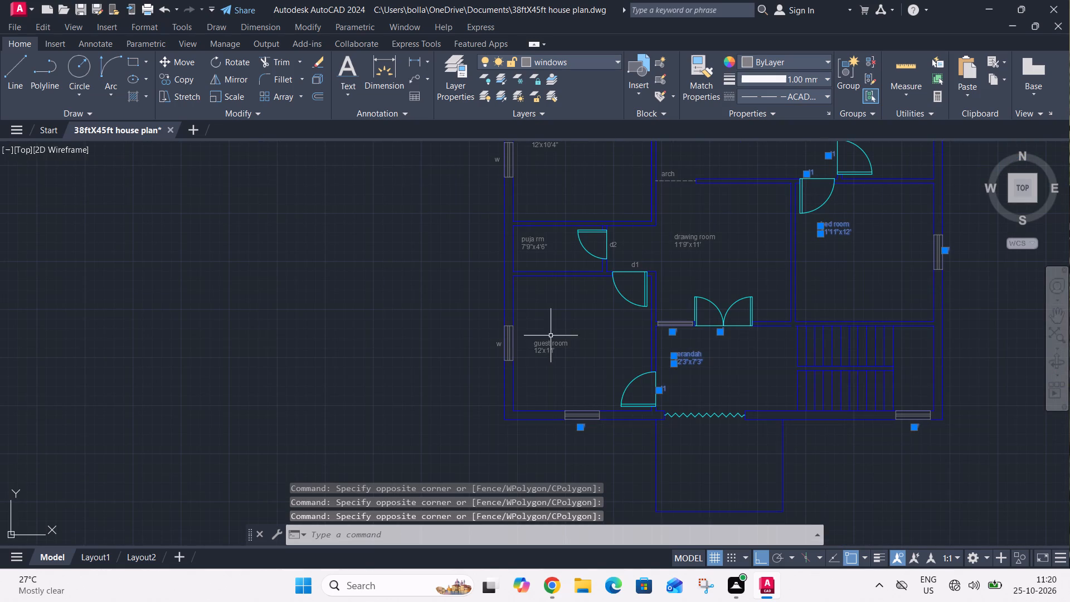
left_click(521, 330)
left_click(588, 378)
scroll(485, 333, "up", 3)
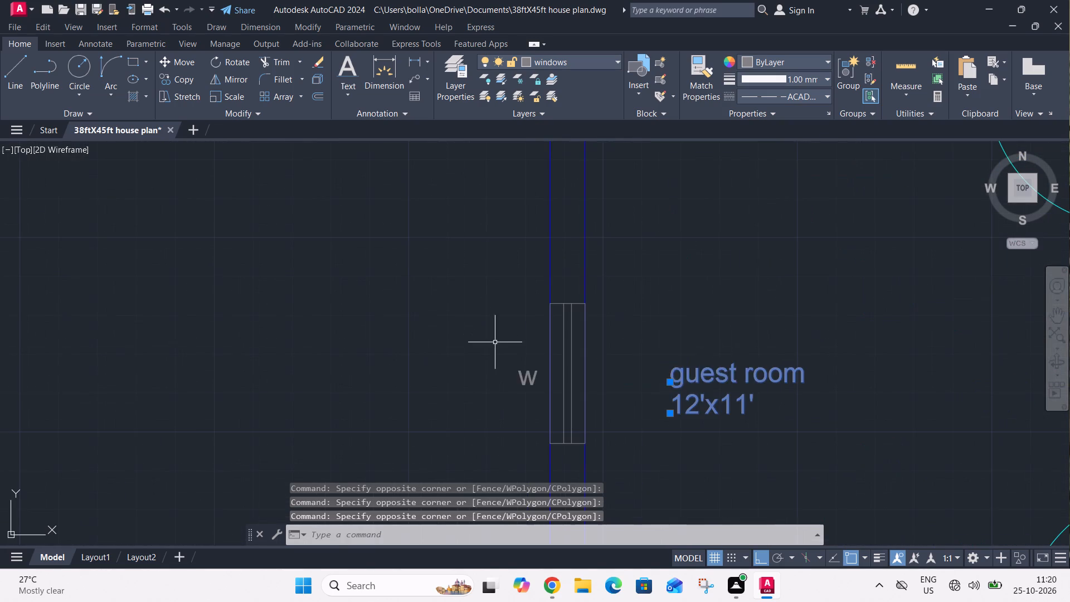
left_click(495, 343)
left_click(539, 392)
Add to the selection the puja room door's "d2" tag and the "d1" tag of the guest room's north door.
scroll(536, 396, "down", 3)
middle_click_drag(584, 340, 483, 434)
scroll(538, 386, "up", 3)
left_click(546, 379)
left_click(610, 437)
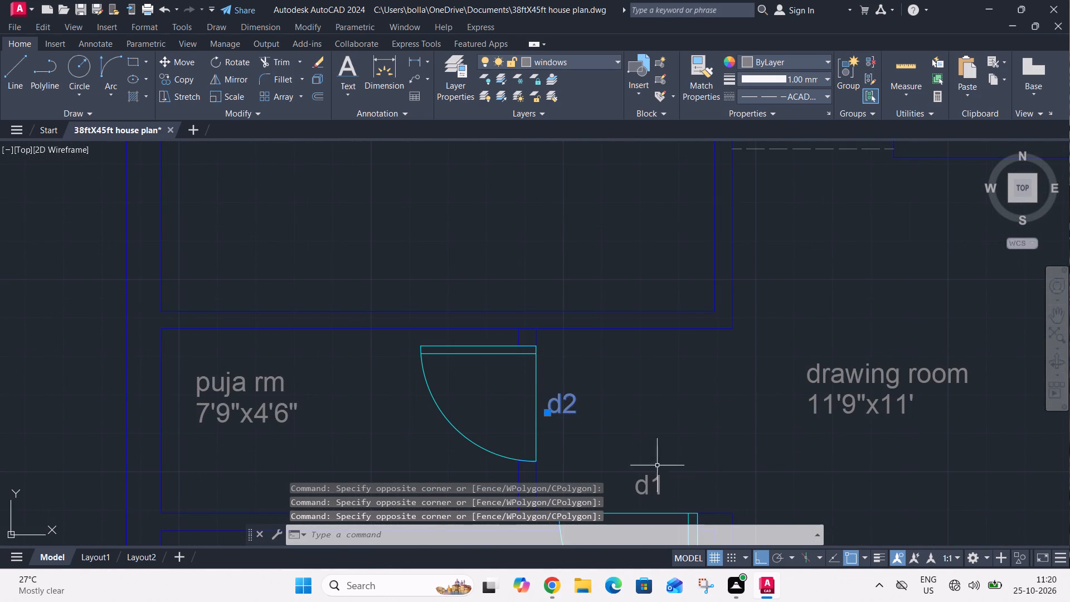
left_click(636, 460)
left_click(674, 499)
left_click(625, 450)
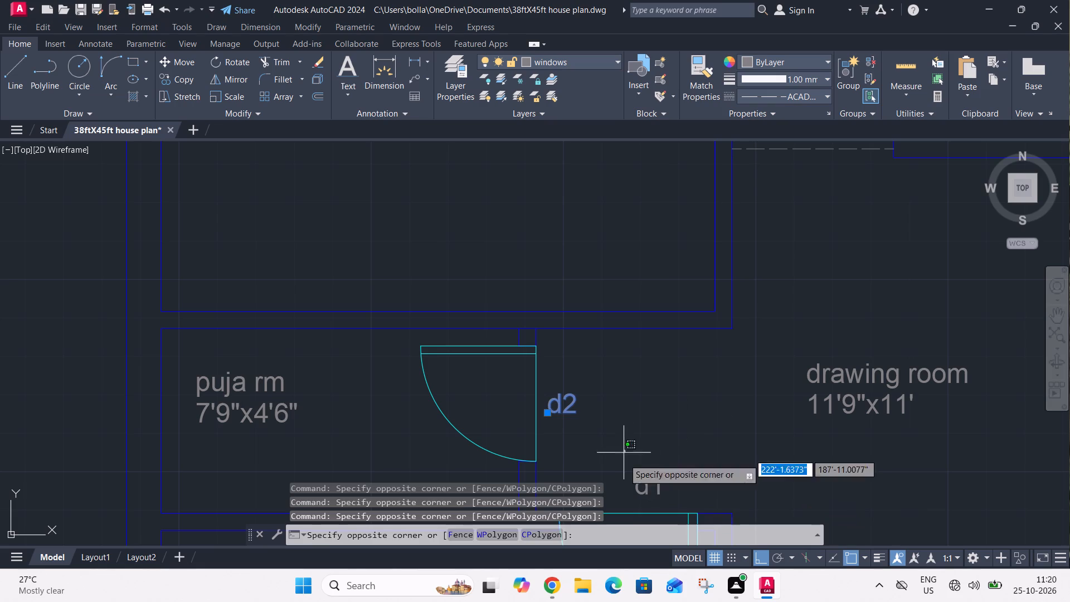
left_click(670, 497)
Add to the selection the name and size labels of the drawing room and the puja room.
left_click(748, 332)
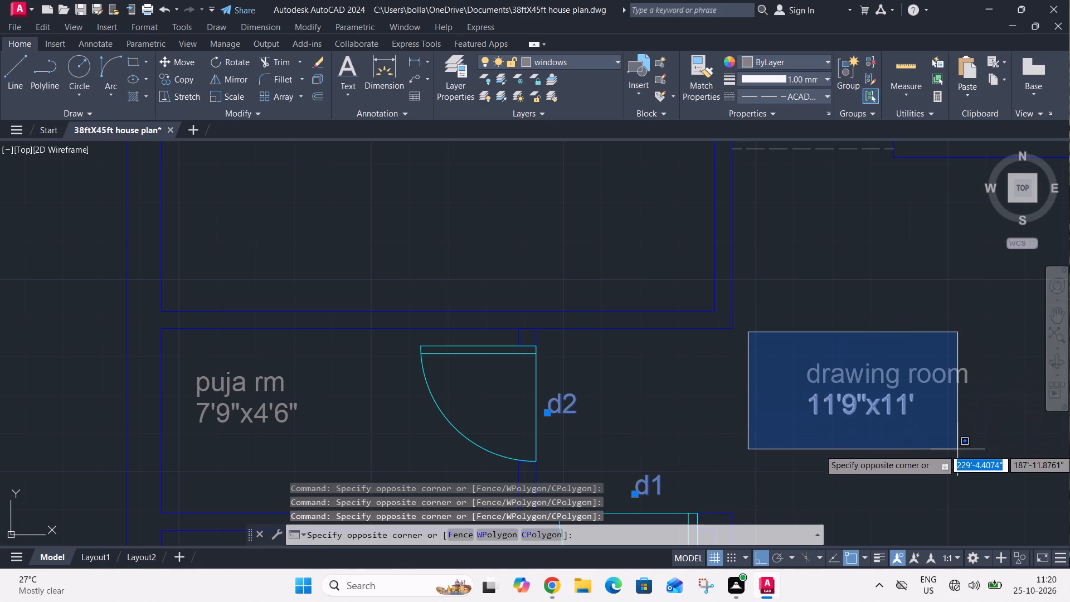
left_click(957, 449)
left_click(801, 350)
left_click(1034, 429)
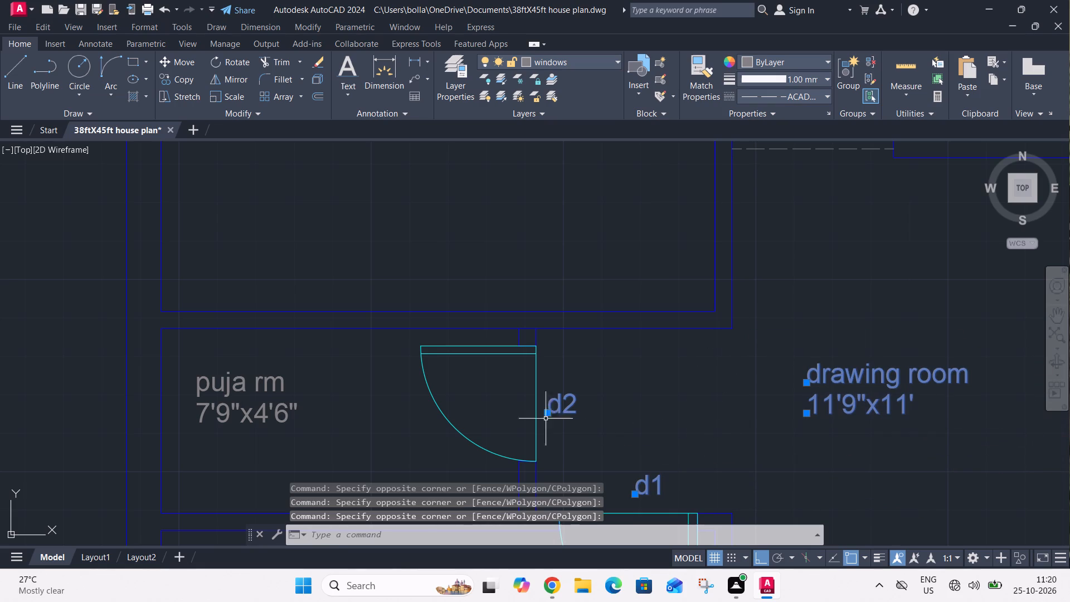
left_click(179, 369)
left_click(341, 457)
Add to the selection the west bedroom's window "w" tag and its name and size labels.
scroll(364, 430, "down", 3)
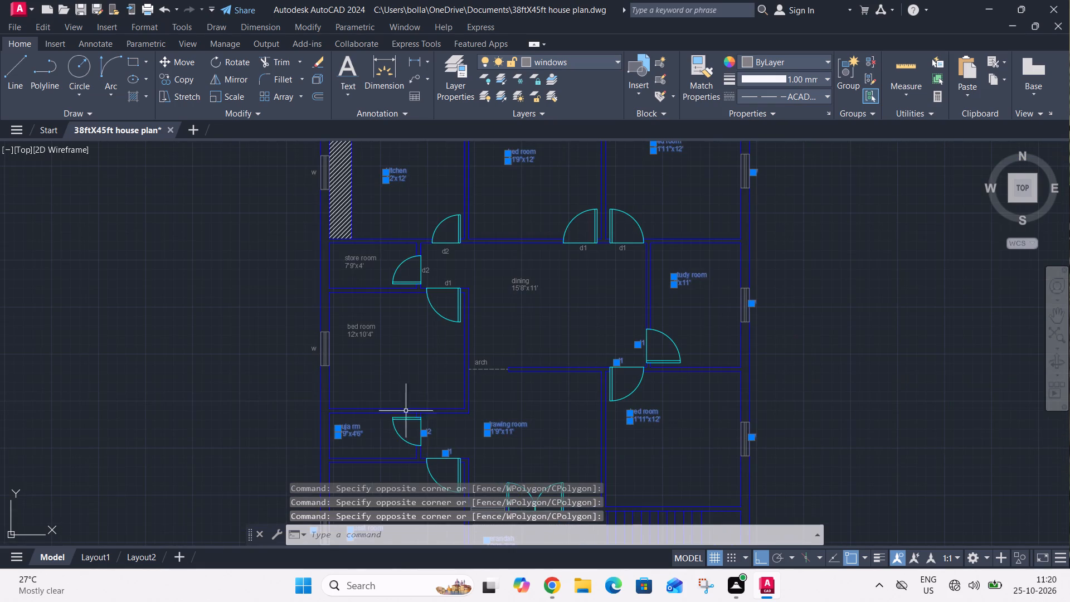
scroll(310, 348, "up", 3)
left_click(296, 335)
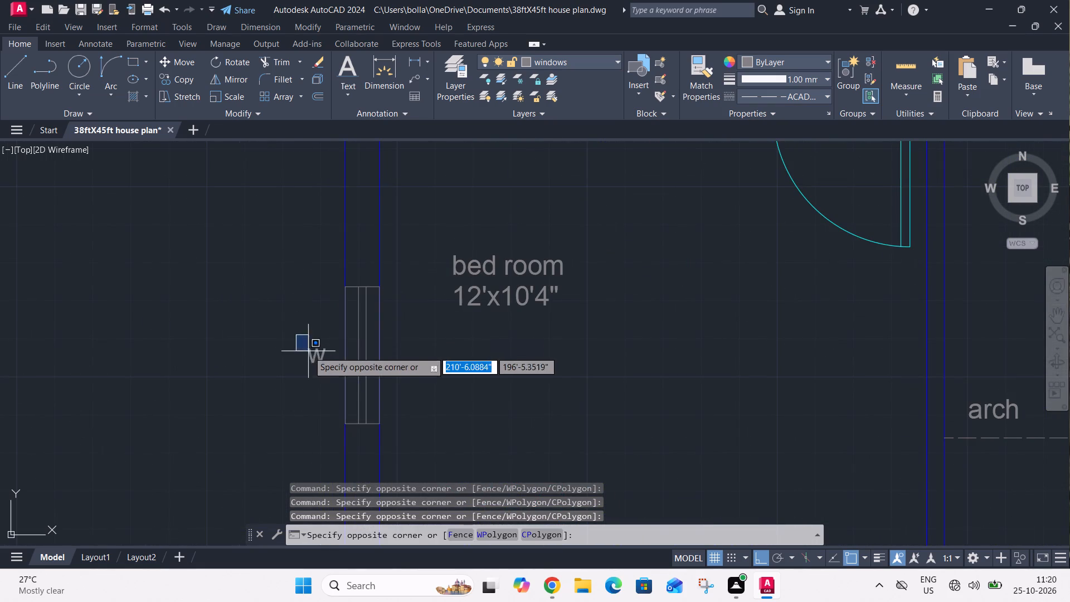
left_click(332, 371)
left_click_drag(417, 229, 426, 236)
left_click(622, 363)
Add to the selection the "arch" label and the dining room's name and size labels.
scroll(623, 370, "down", 2)
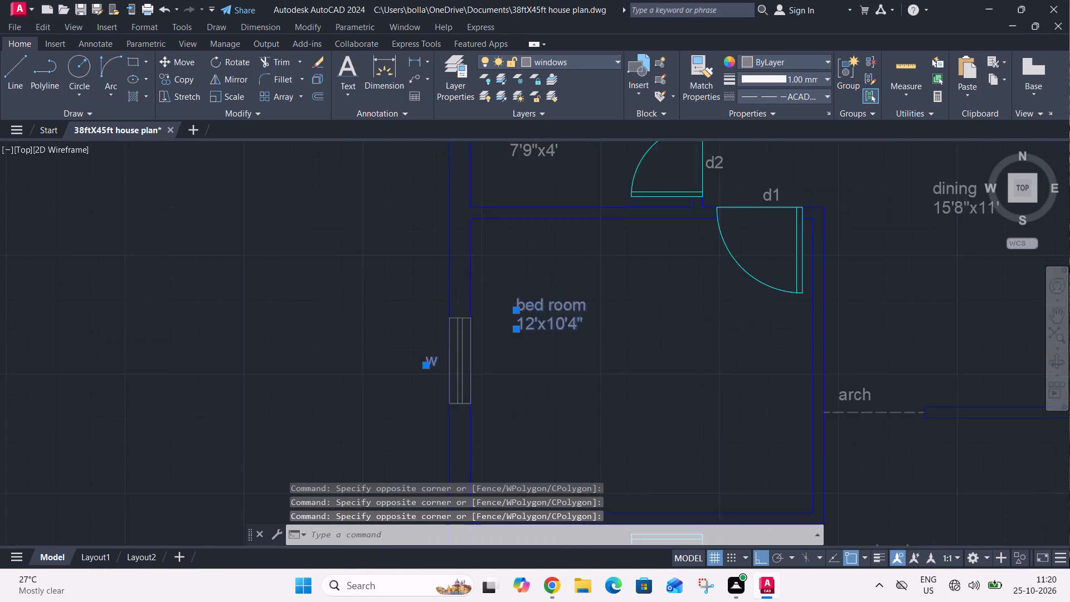
scroll(625, 384, "down", 1)
middle_click_drag(680, 392, 420, 400)
scroll(469, 402, "up", 3)
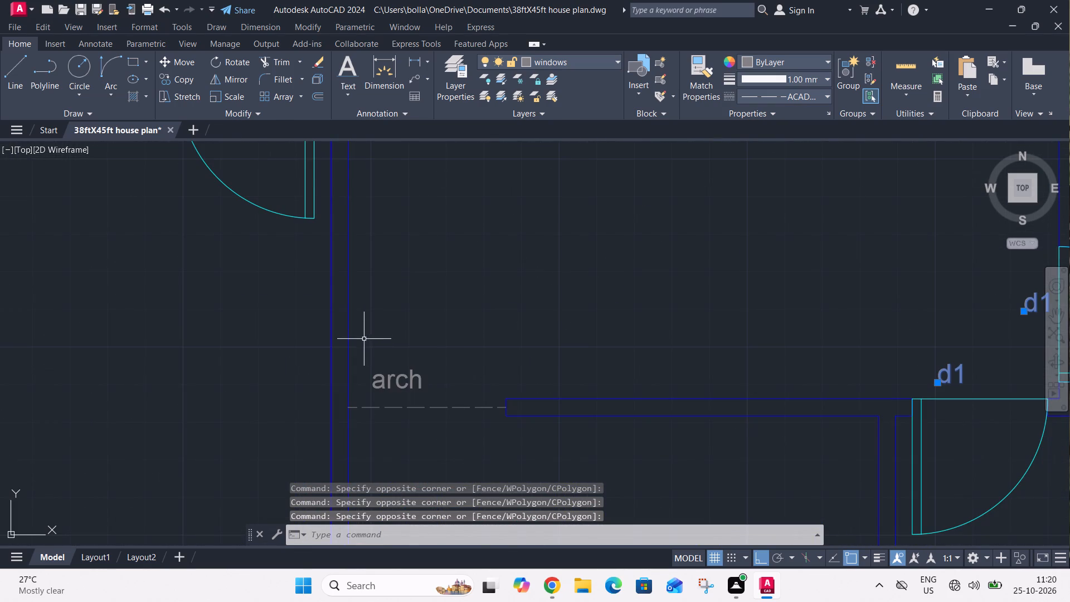
left_click(362, 352)
left_click(436, 392)
scroll(450, 376, "down", 3)
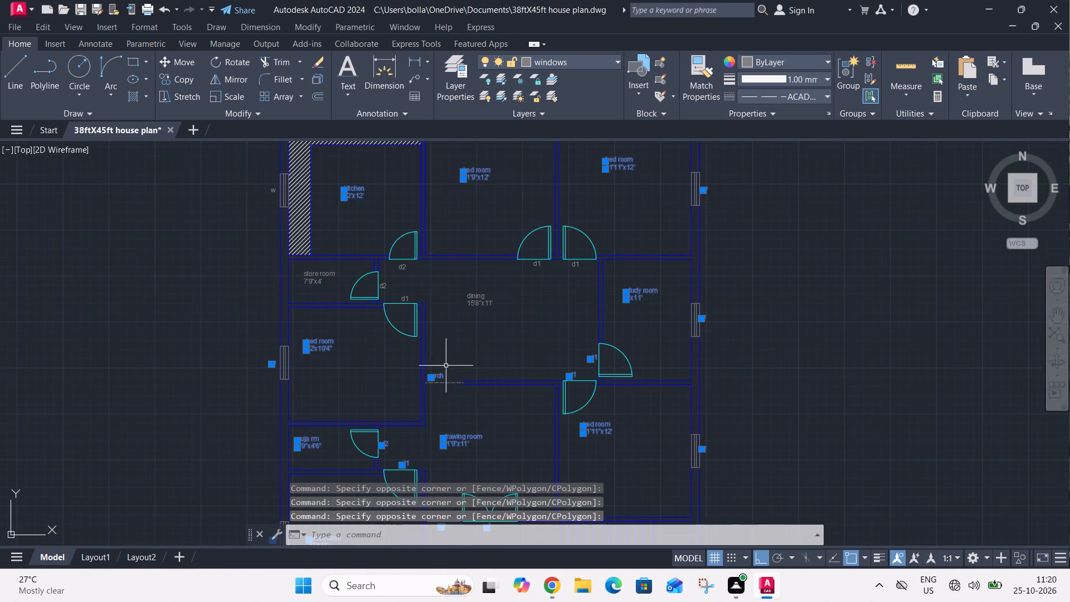
left_click(447, 288)
left_click(549, 318)
Add to the selection the "d1" tags of the two north bedroom doors.
scroll(534, 268, "up", 4)
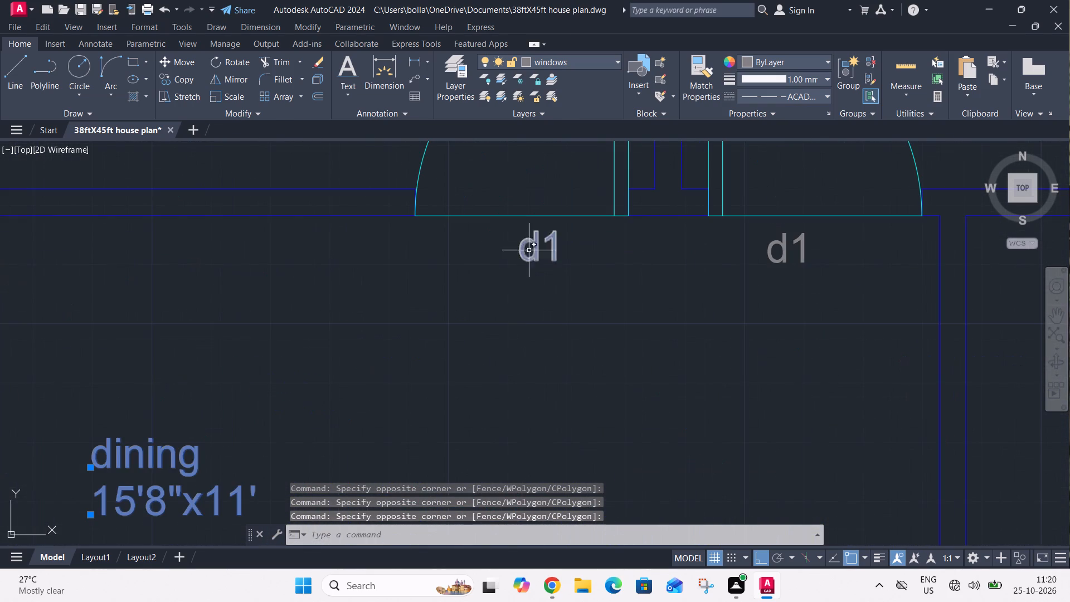
left_click(519, 229)
left_click(575, 271)
left_click(754, 215)
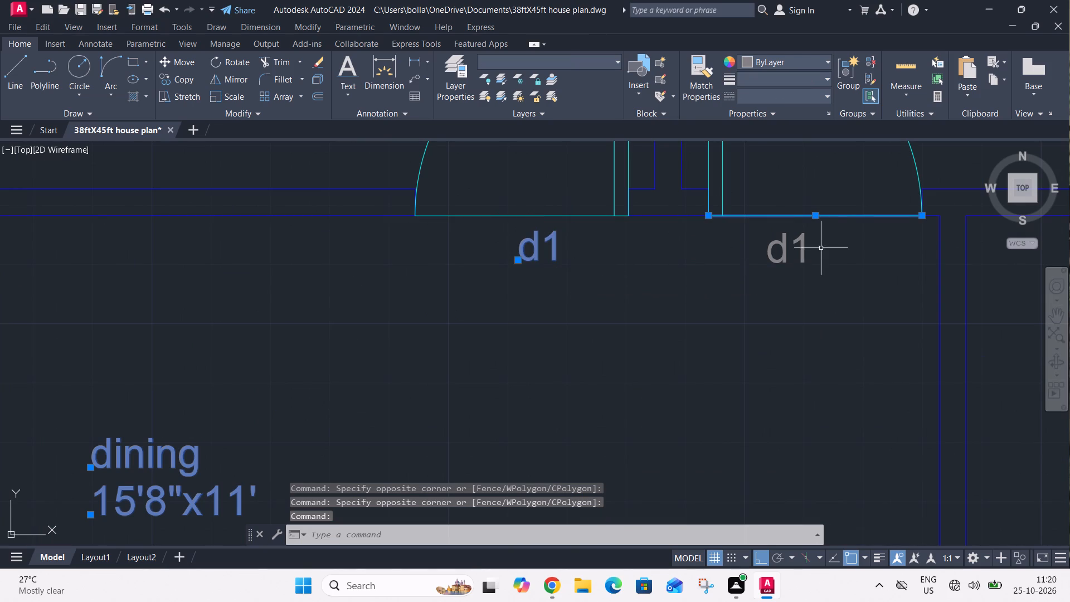
left_click(757, 224)
left_click(823, 276)
Add to the selection the kitchen and store room "d2" tags, the west bedroom door's "d1" tag, and the store room labels.
scroll(823, 283, "down", 3)
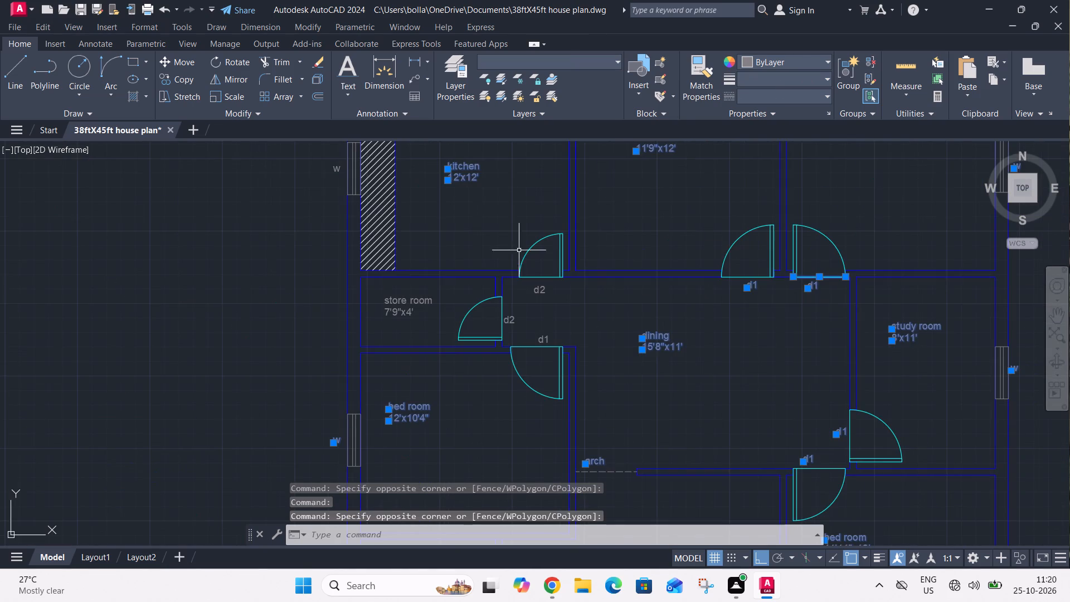
scroll(513, 287, "up", 3)
left_click(557, 269)
left_click(668, 314)
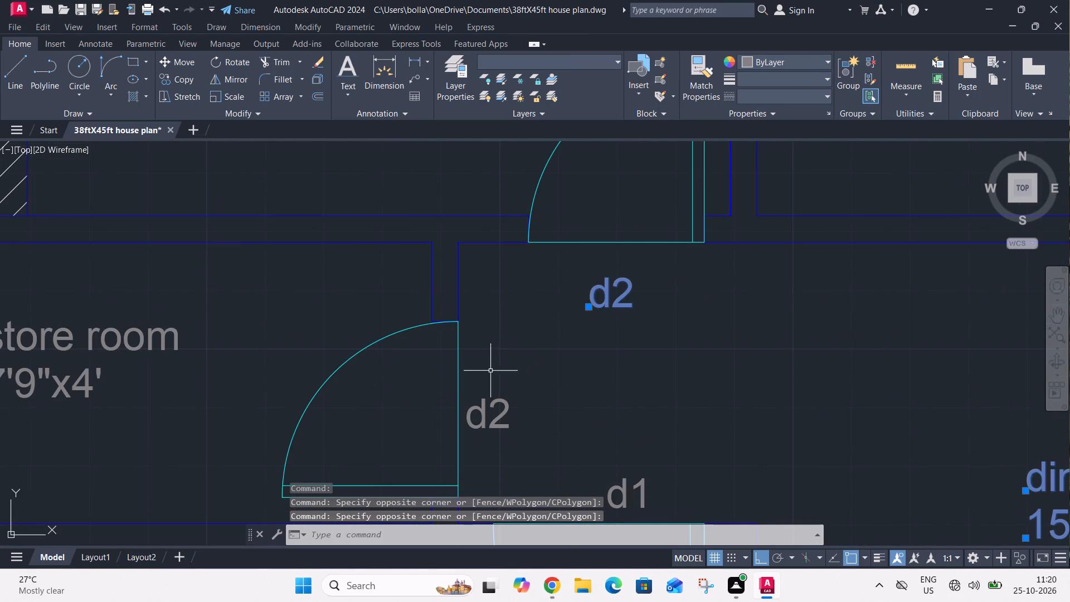
left_click(470, 380)
left_click(528, 434)
left_click(516, 384)
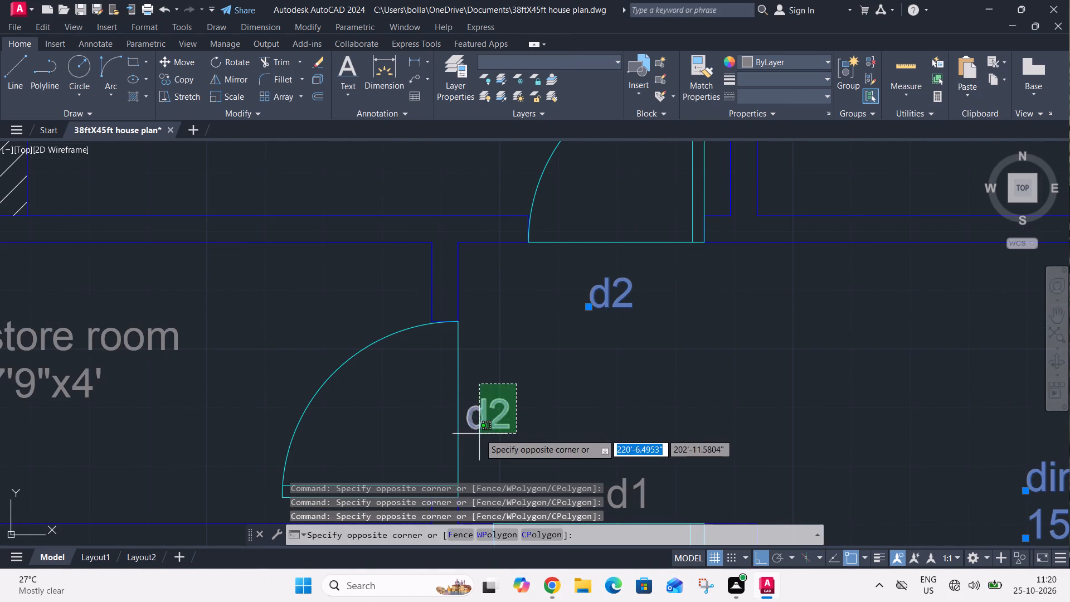
left_click(472, 439)
middle_click_drag(655, 443, 582, 313)
left_click_drag(586, 323, 584, 331)
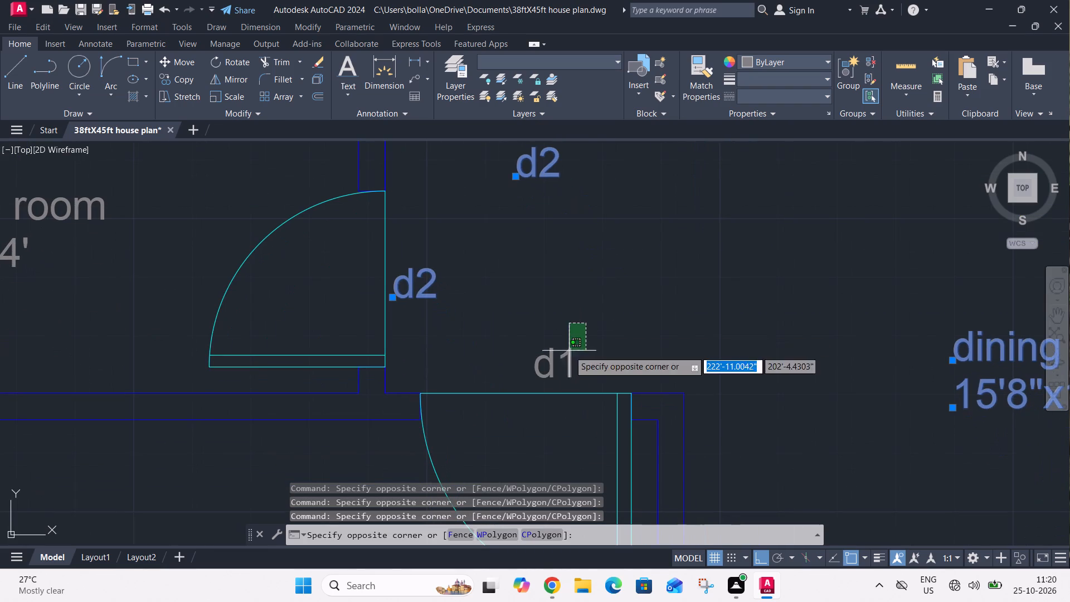
left_click(531, 367)
scroll(547, 348, "down", 2)
left_click(397, 281)
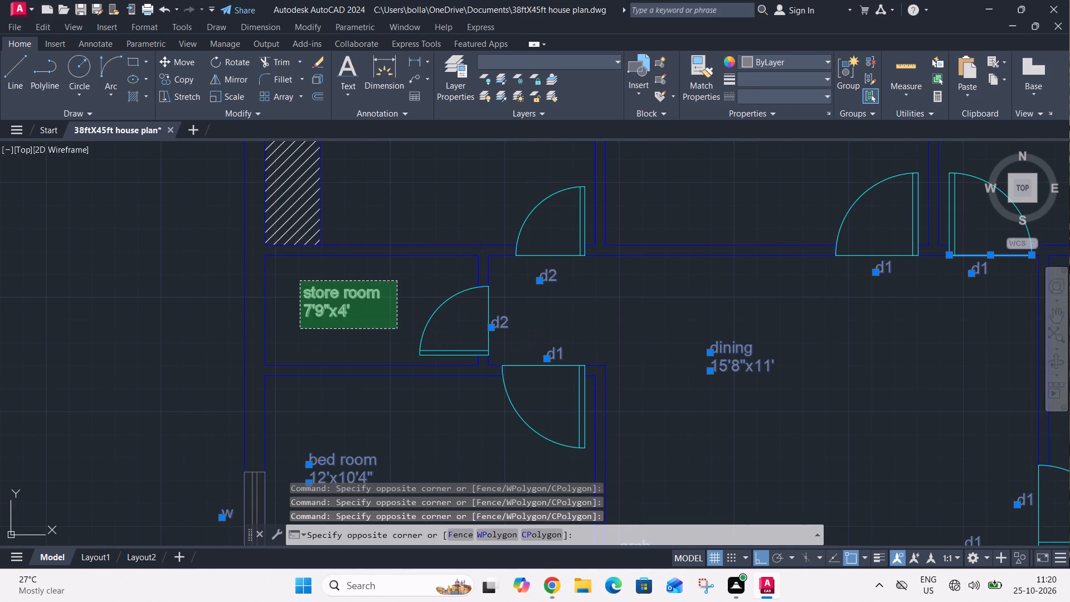
left_click(300, 329)
Add to the selection the "w" tags of the kitchen's west and north windows and the middle north bedroom's window.
scroll(300, 329, "down", 2)
scroll(258, 219, "up", 3)
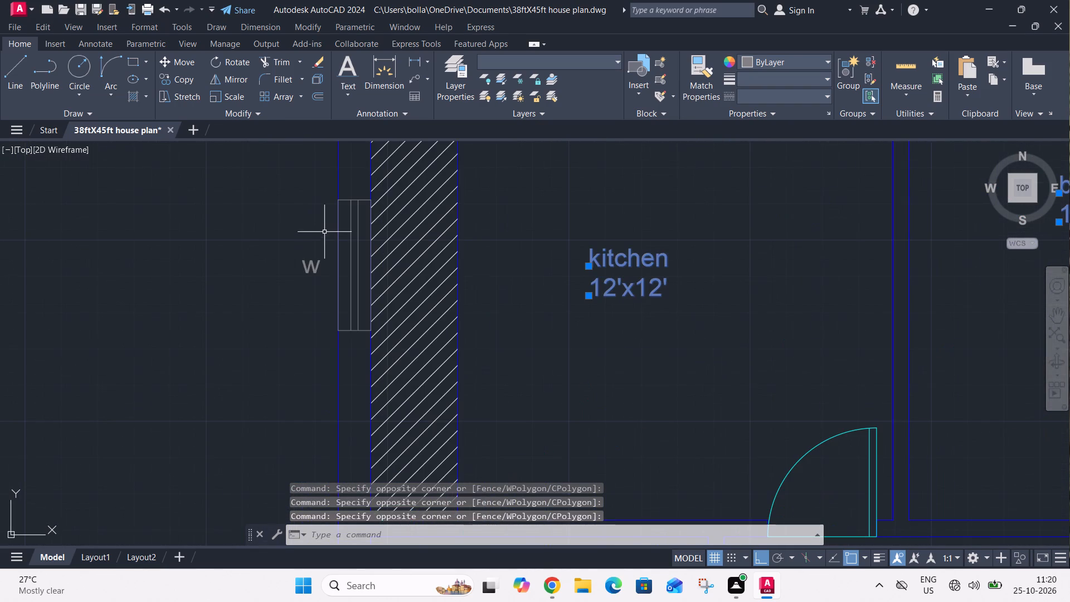
left_click(324, 240)
left_click(281, 292)
scroll(279, 300, "down", 2)
middle_click_drag(397, 304, 389, 332)
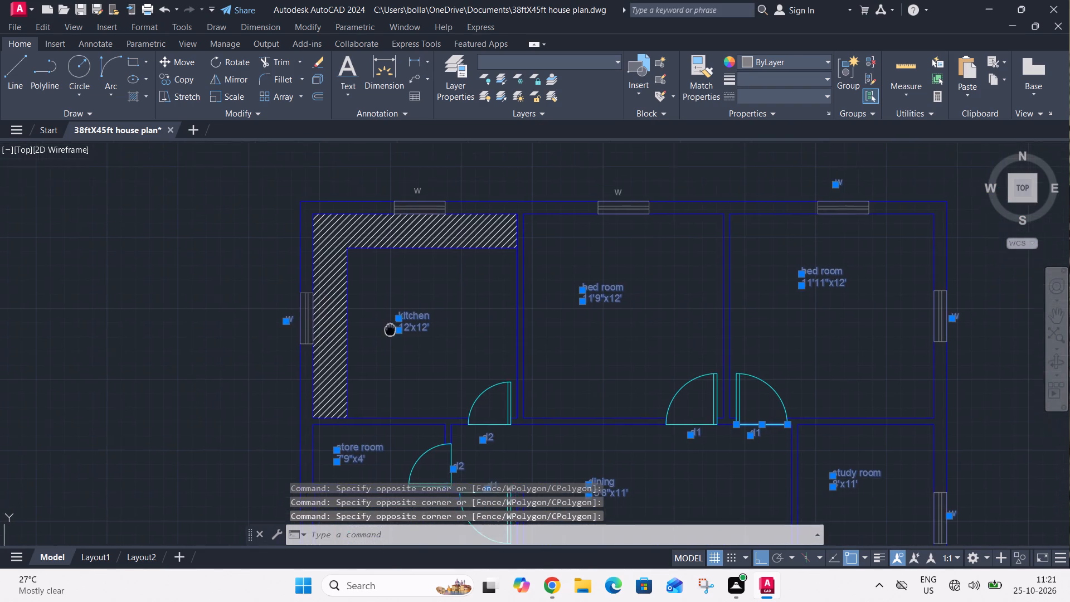
middle_click_drag(389, 332, 362, 419)
scroll(371, 276, "up", 3)
left_click(468, 274)
left_click(367, 284)
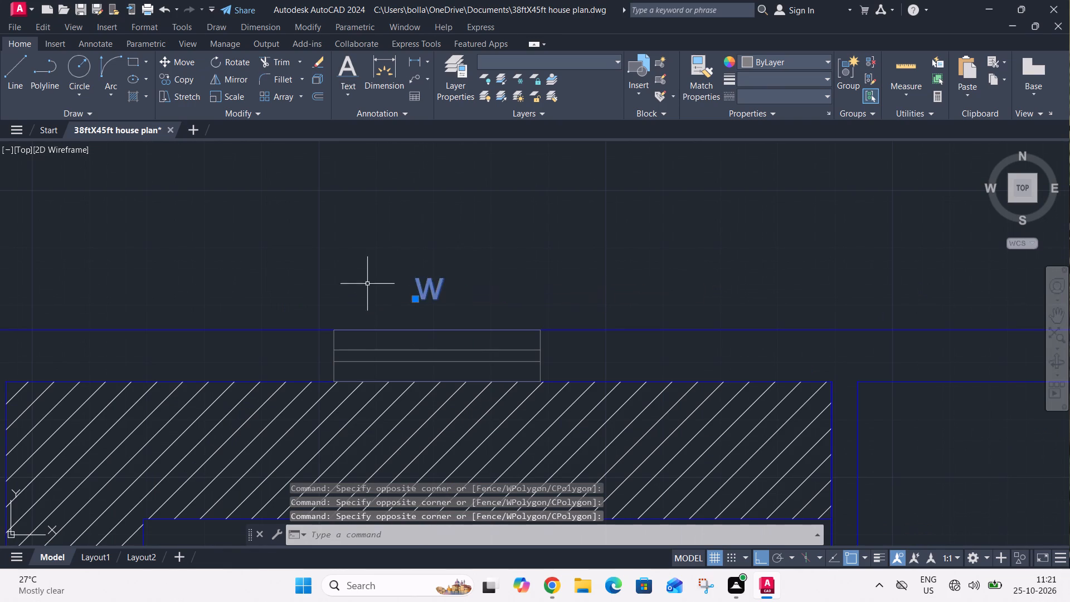
scroll(400, 262, "down", 2)
left_click(761, 231)
left_click(698, 287)
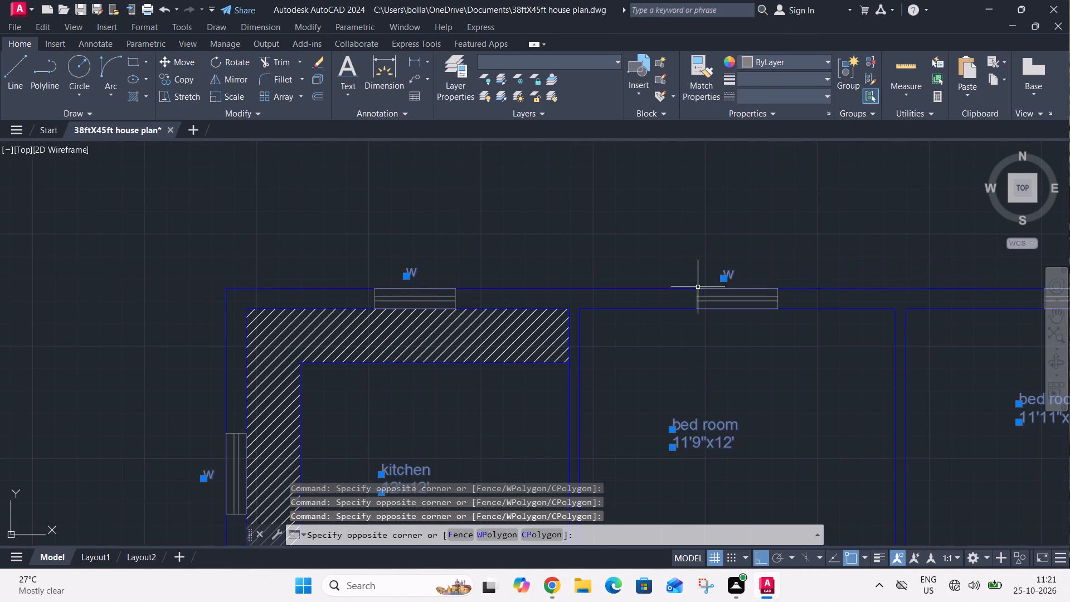
Move all the selected labels and tags to the "text" layer and clear the selection.
left_click(553, 64)
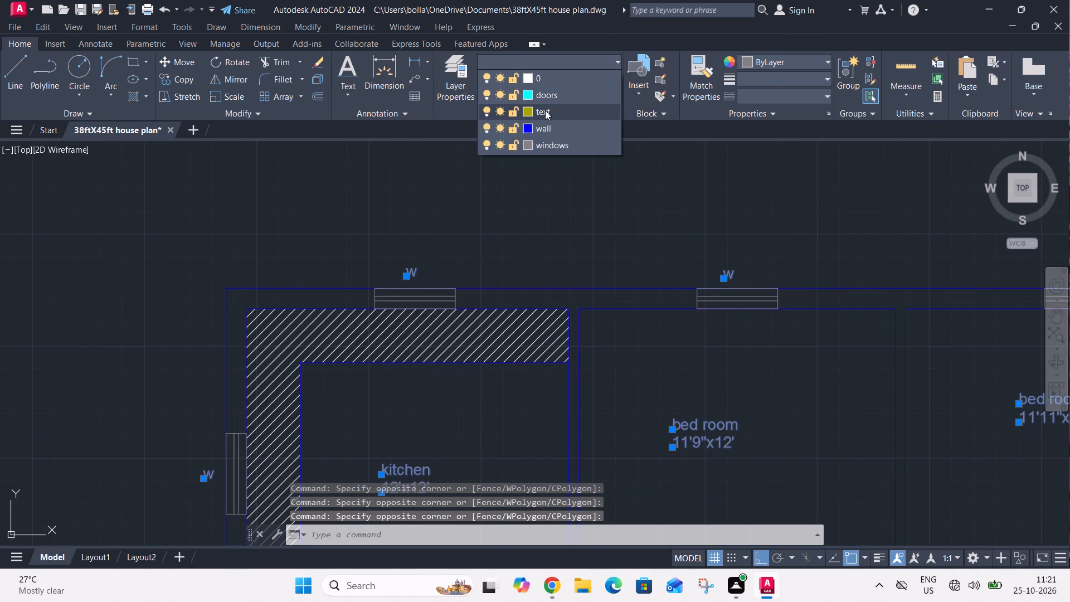
left_click(544, 114)
scroll(556, 149, "down", 4)
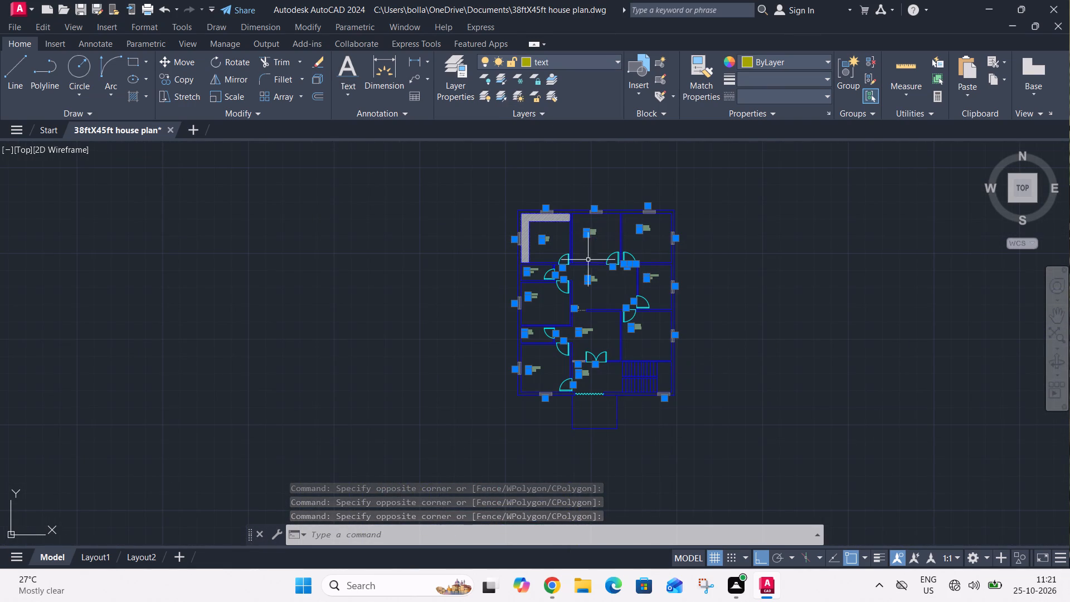
key("Escape")
Move the threshold line of the northeast bedroom's door from the "text" layer to the "doors" layer.
scroll(562, 215, "up", 3)
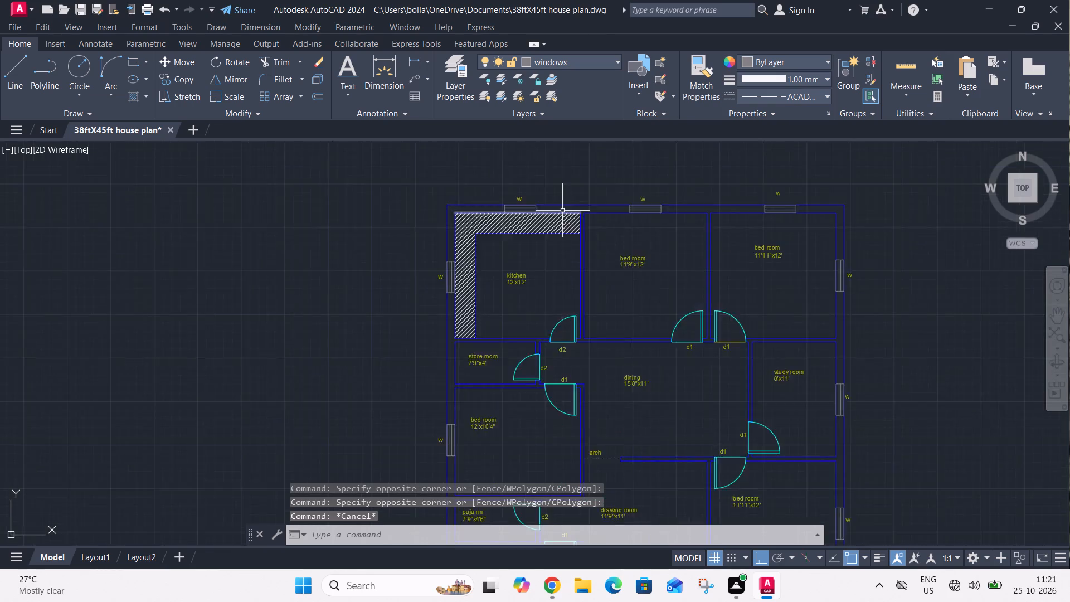
middle_click_drag(810, 406, 597, 309)
scroll(605, 323, "up", 3)
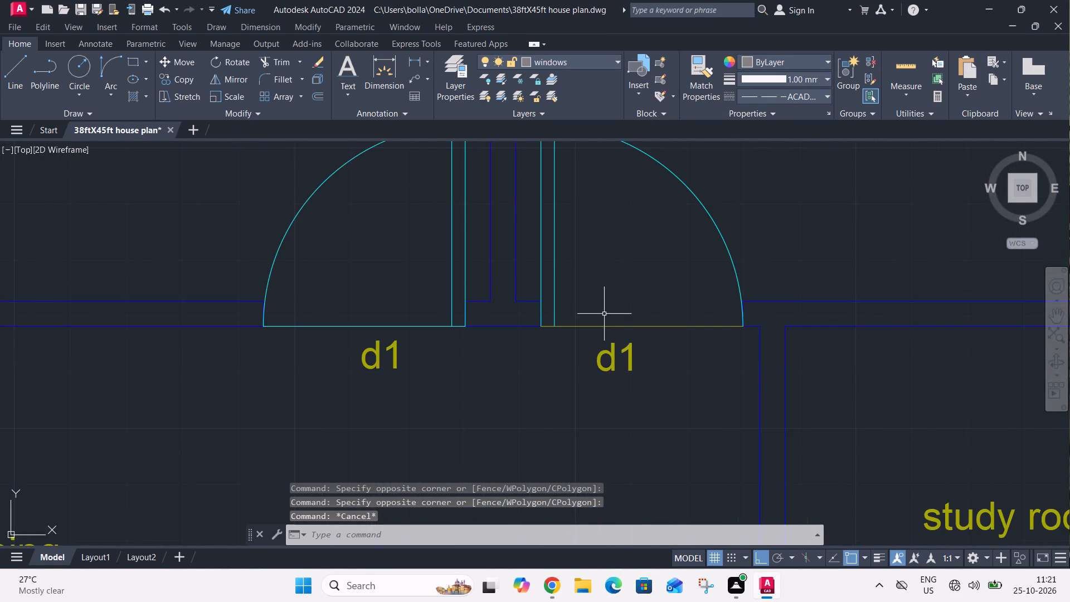
left_click(607, 308)
left_click(585, 337)
left_click(518, 52)
left_click(519, 59)
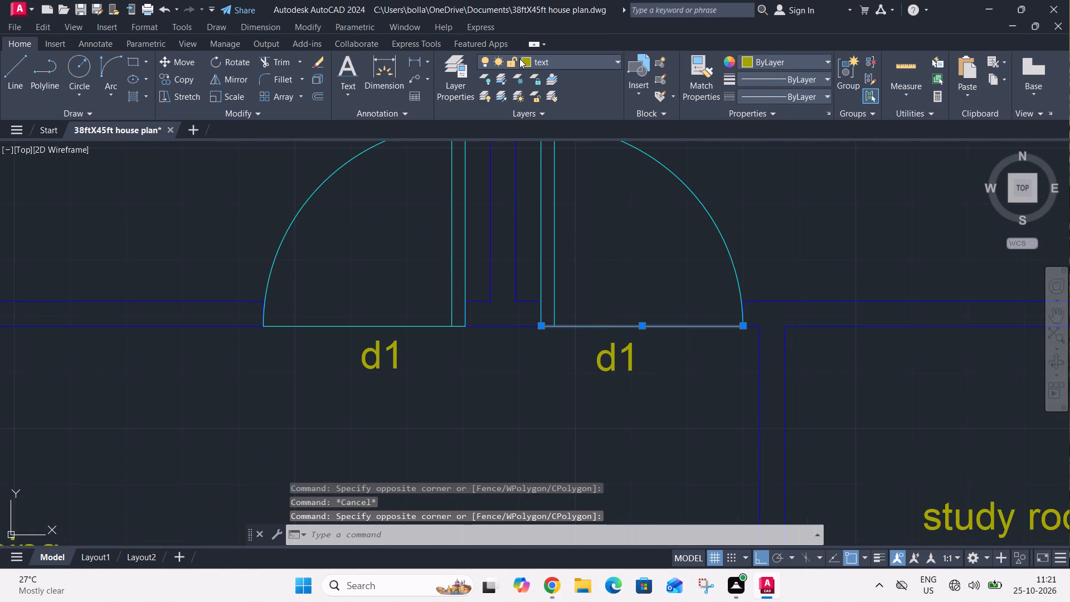
left_click(536, 96)
scroll(553, 188, "down", 1)
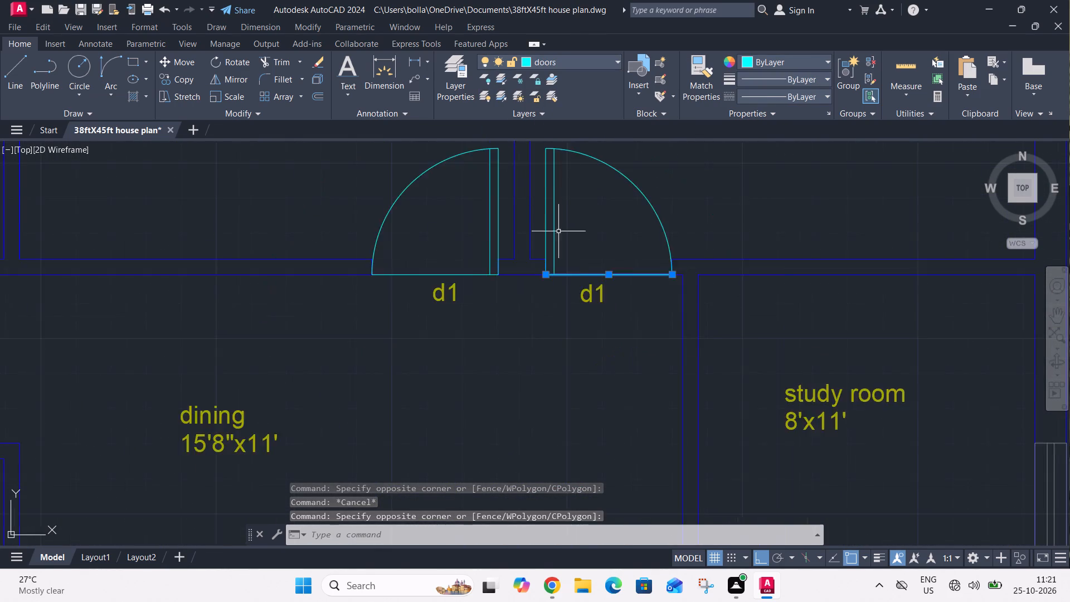
Move the dashed arch line north of the drawing room from the "windows" layer to the "doors" layer.
scroll(561, 253, "down", 1)
key("Escape")
scroll(557, 212, "down", 4)
scroll(510, 263, "up", 4)
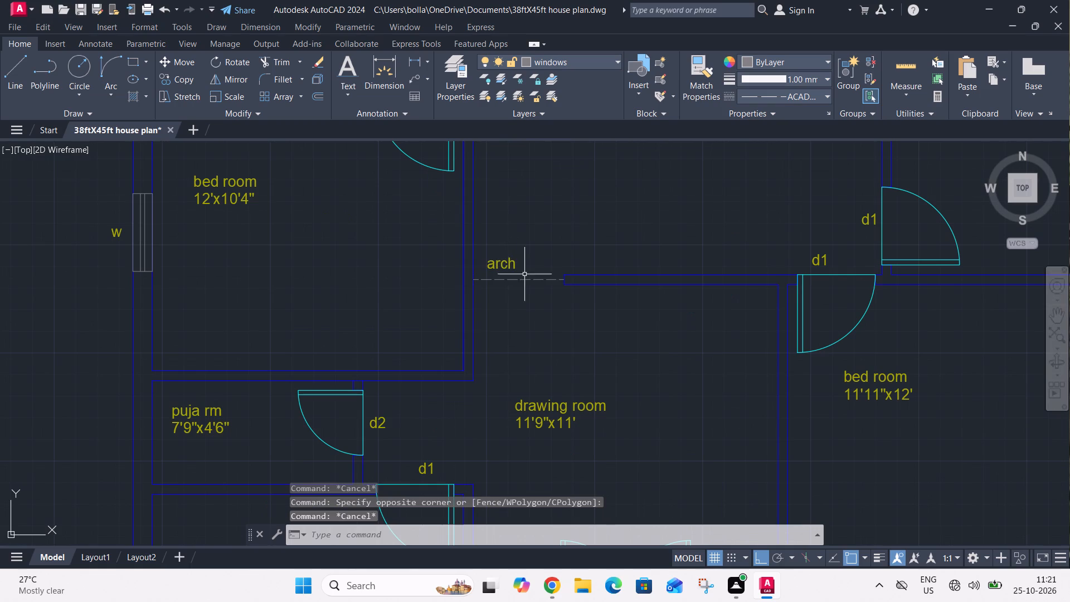
left_click_drag(535, 259, 535, 265)
left_click(505, 312)
key("Escape")
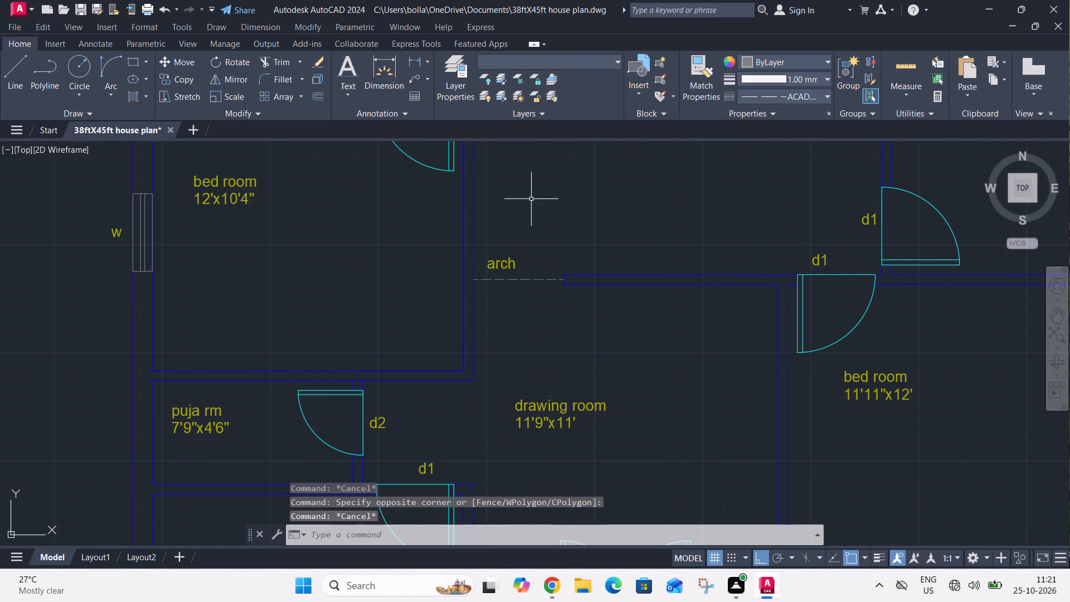
left_click(550, 274)
left_click(539, 295)
left_click(559, 46)
left_click(560, 60)
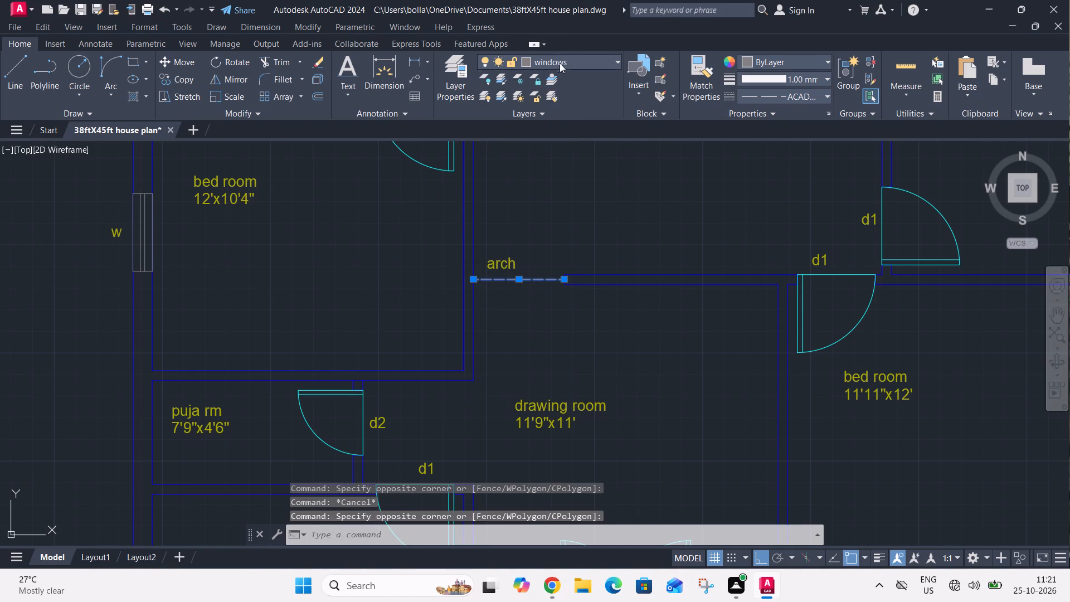
left_click(539, 92)
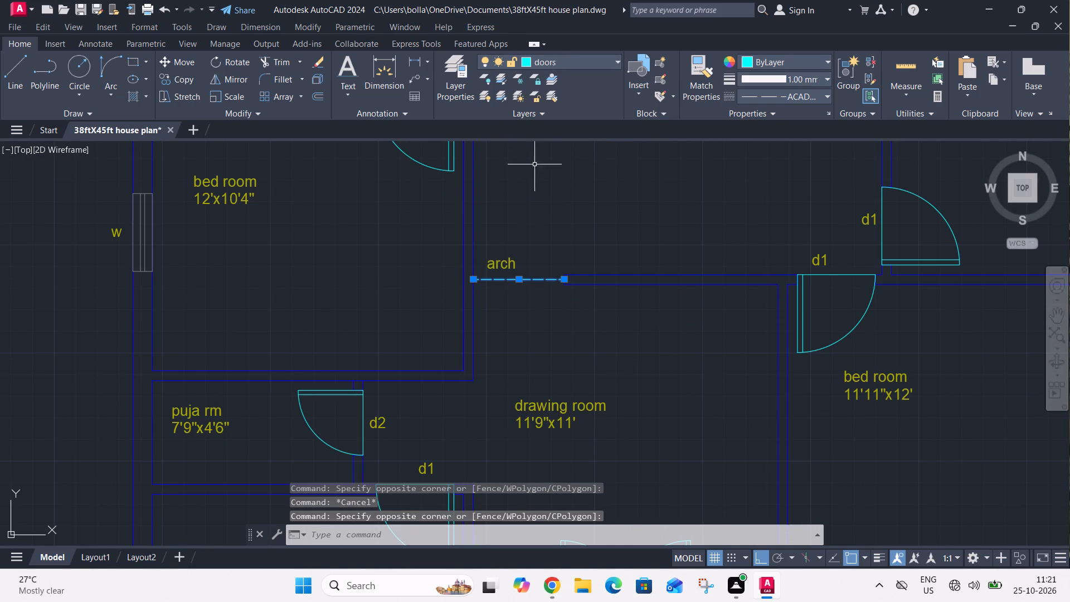
key("Escape")
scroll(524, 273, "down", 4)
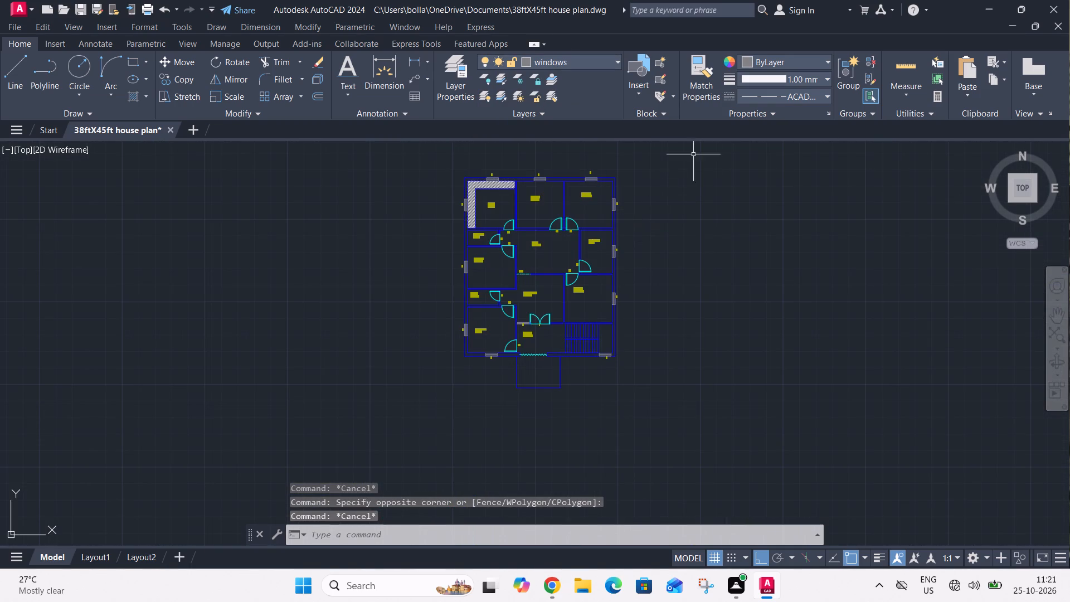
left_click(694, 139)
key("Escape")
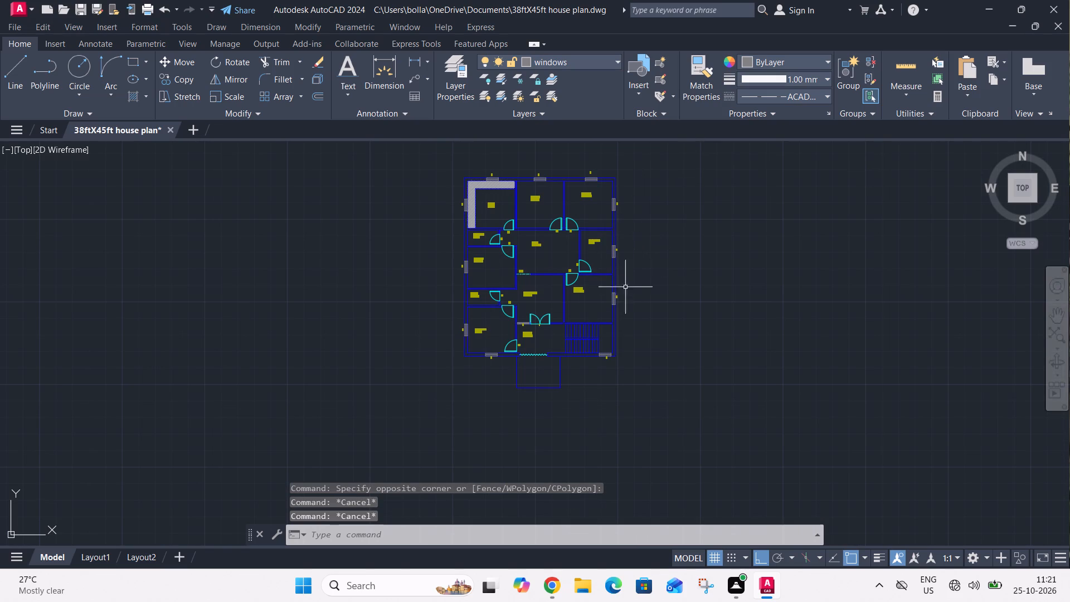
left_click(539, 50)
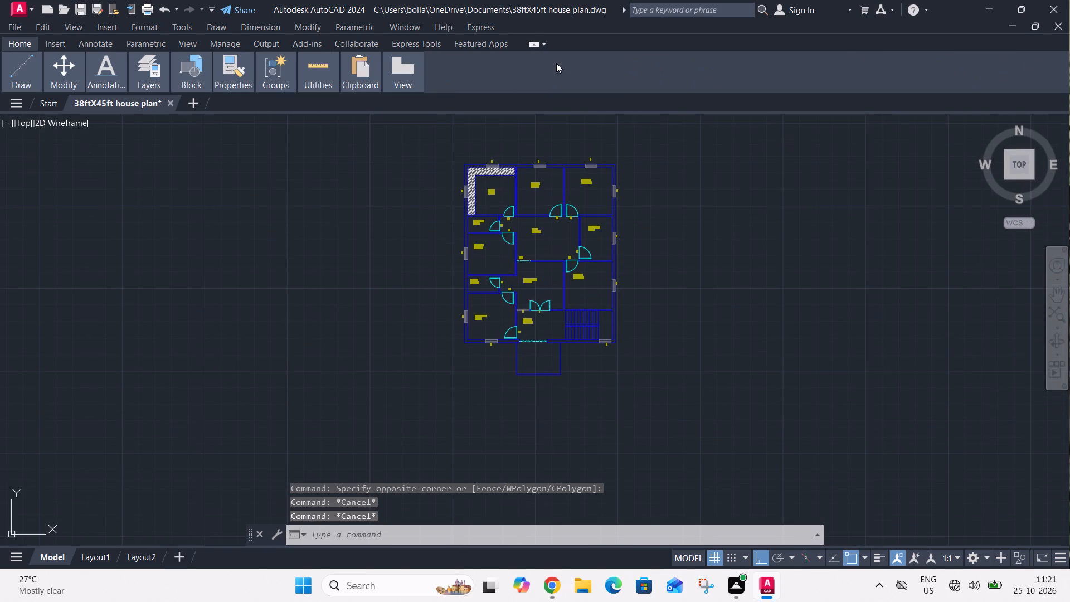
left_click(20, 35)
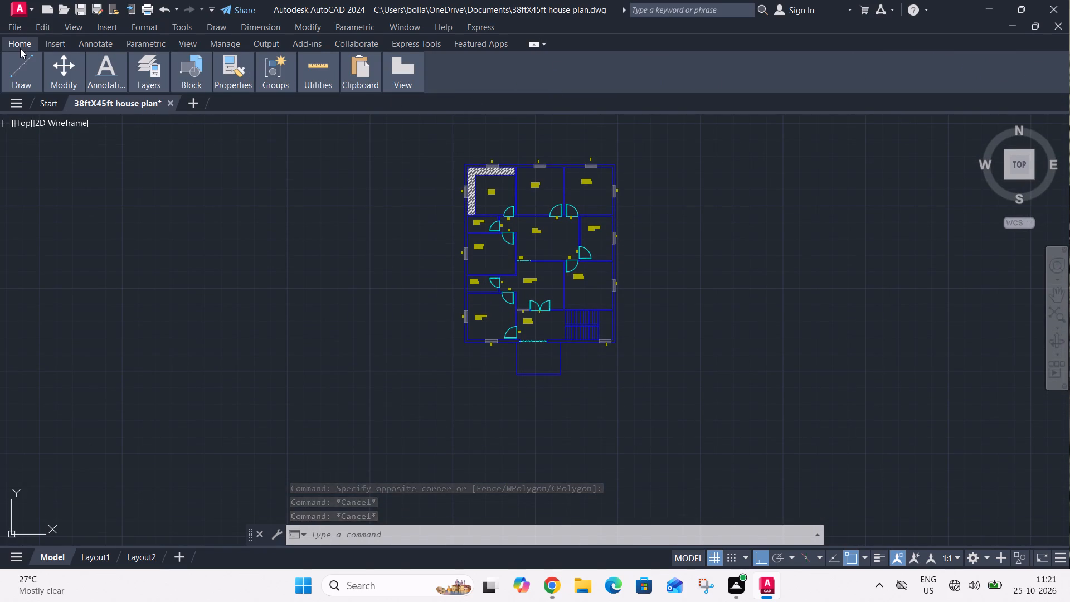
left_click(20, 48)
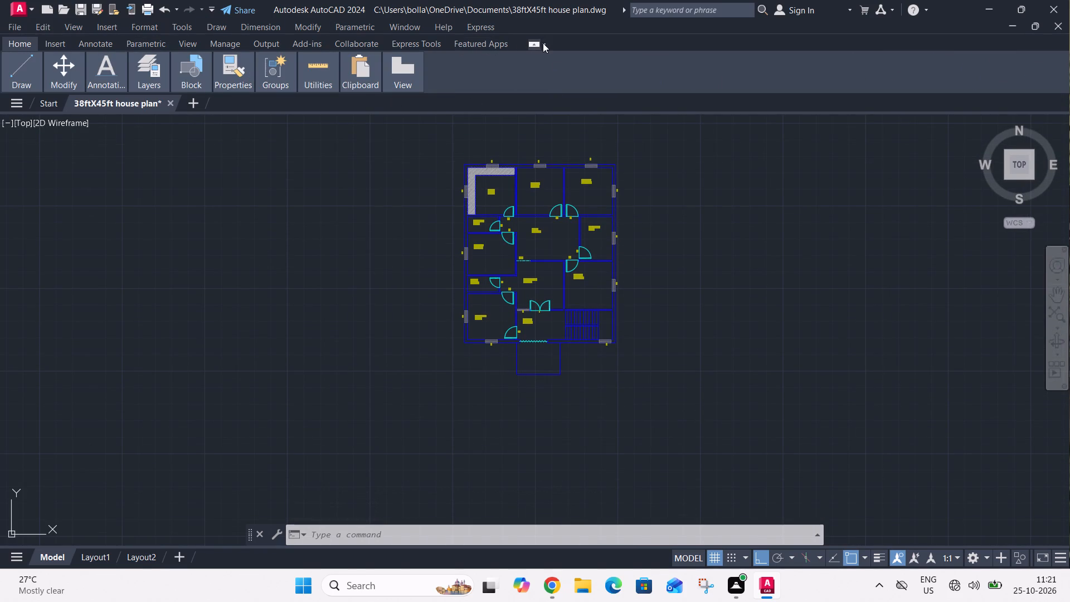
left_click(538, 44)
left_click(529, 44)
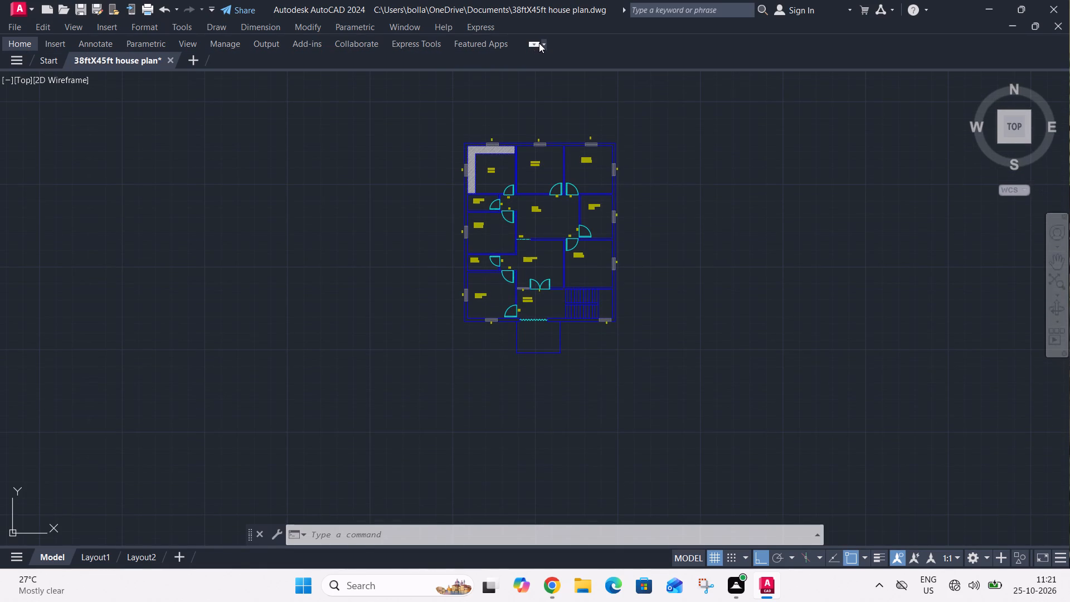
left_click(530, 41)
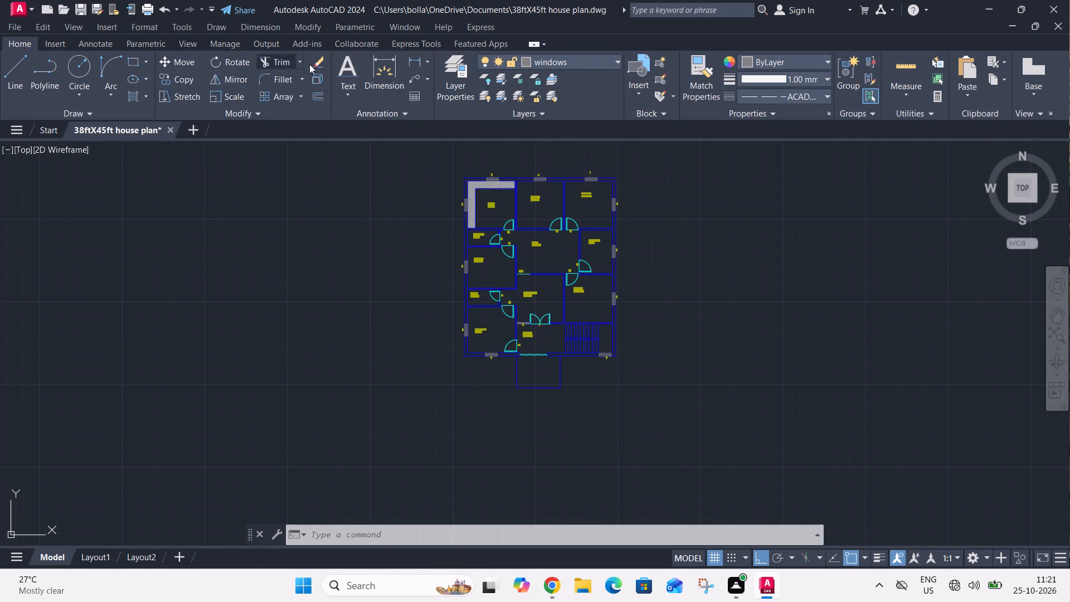
Make "text" the current layer and place the two-line label "porch" and "11'5"x8'" horizontally inside the porch south of the verandah.
left_click(560, 60)
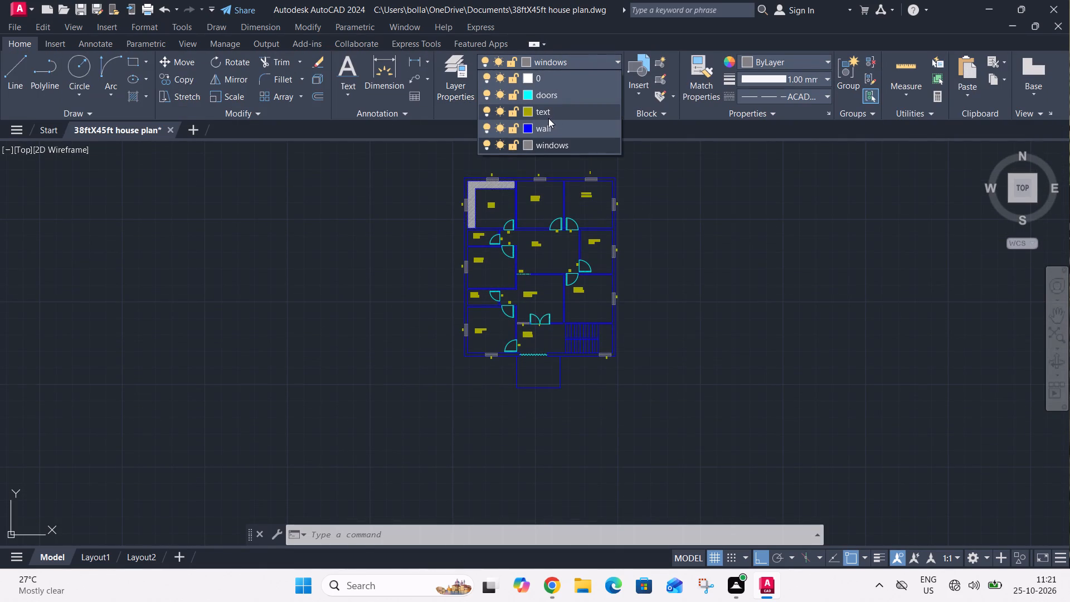
left_click(548, 118)
scroll(506, 246, "up", 1)
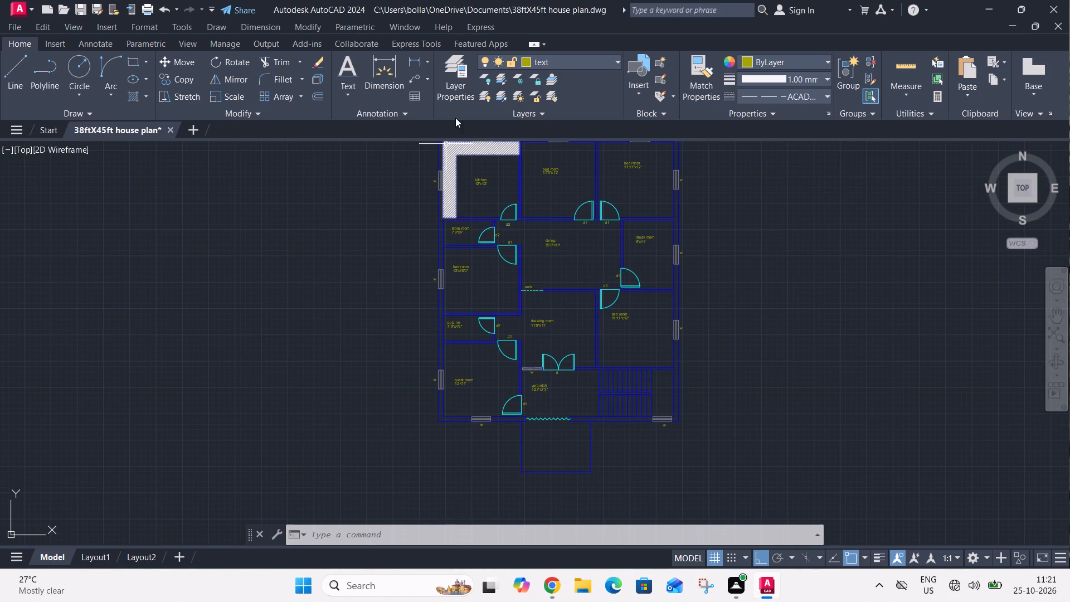
left_click(341, 93)
left_click(360, 148)
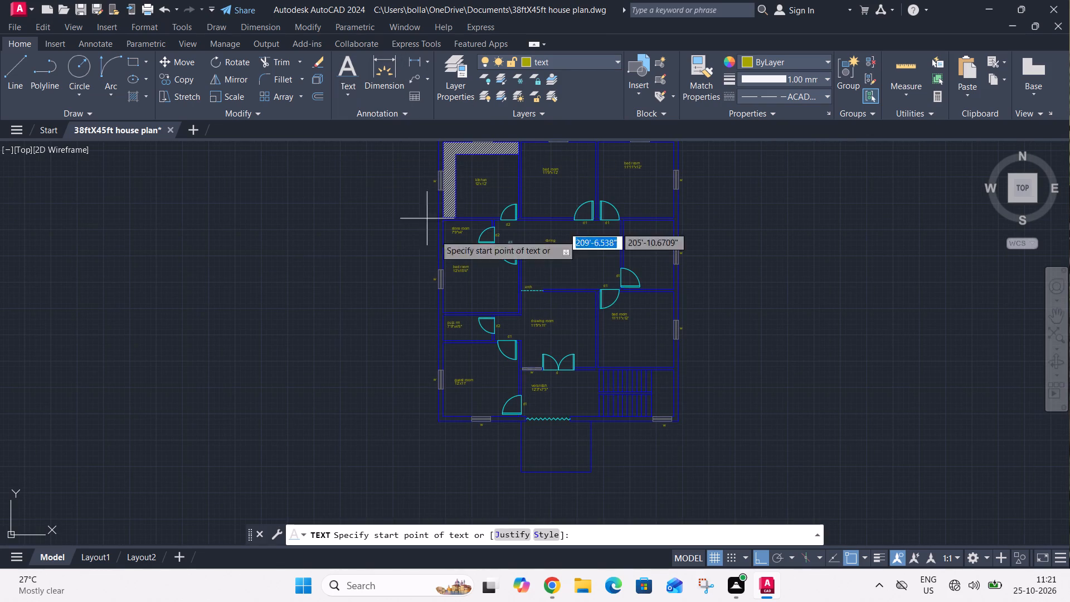
scroll(549, 446, "up", 3)
left_click(500, 452)
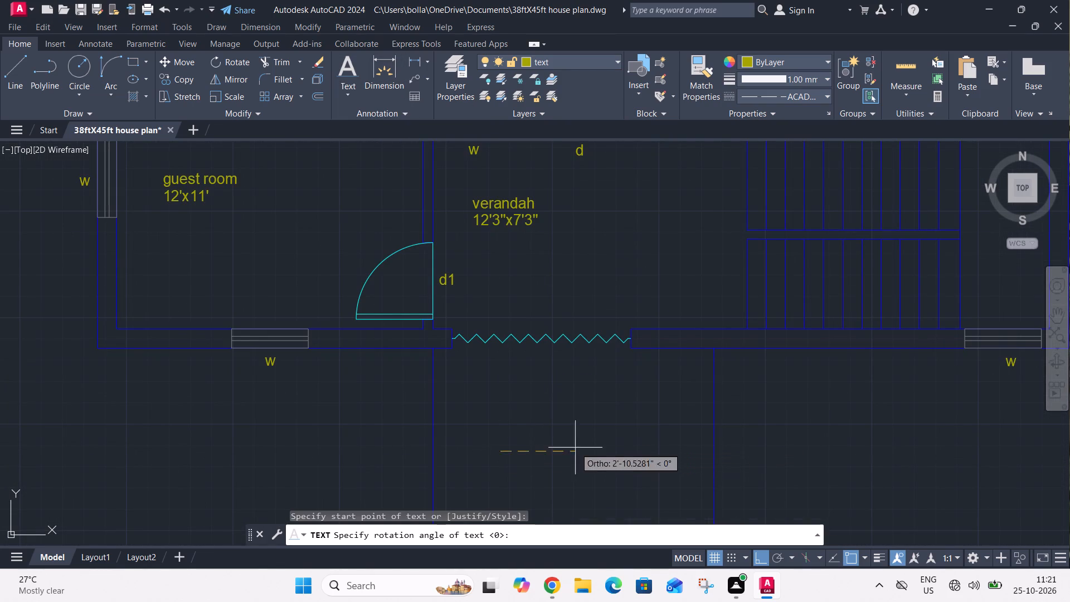
left_click(575, 448)
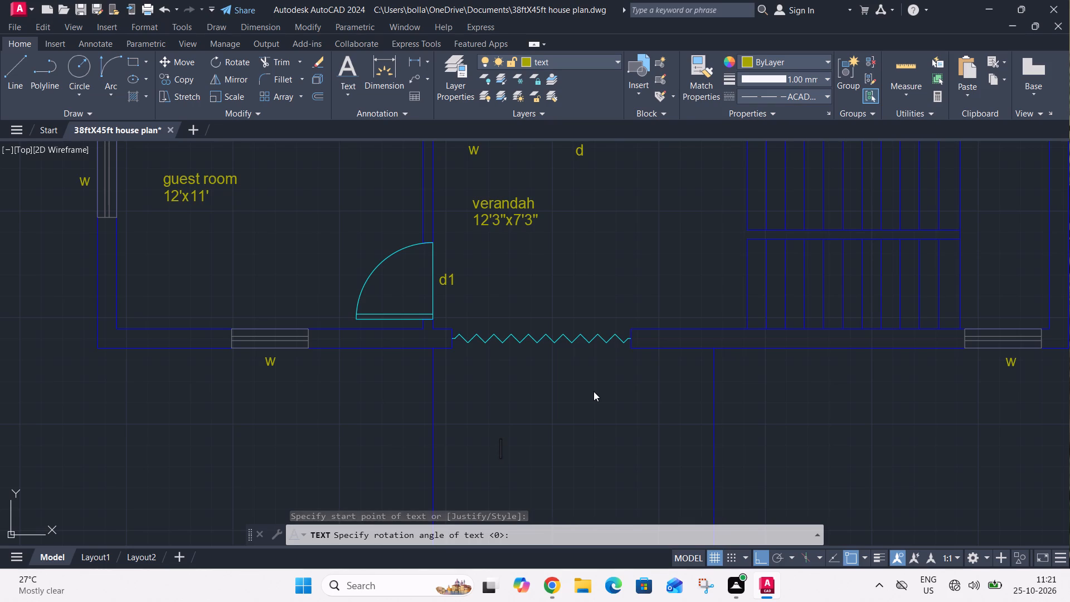
type("po")
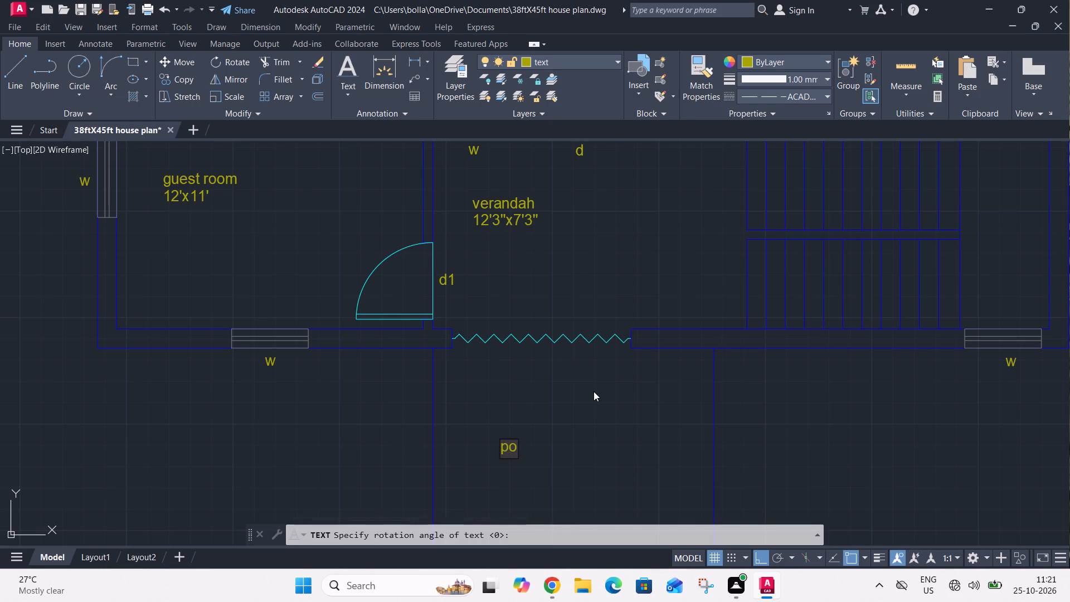
type("rch")
key("Return")
type("11'5\"x")
type("8'")
key("Return")
key("Return")
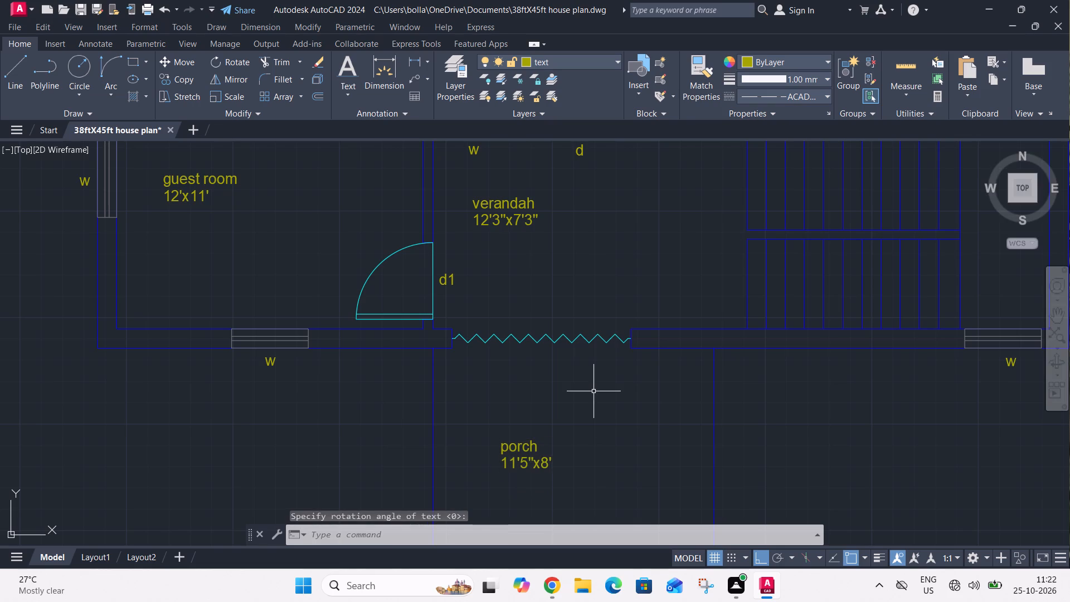
Select the whole floor plan and change all its text to UPPERCASE with TCASE.
scroll(573, 383, "down", 3)
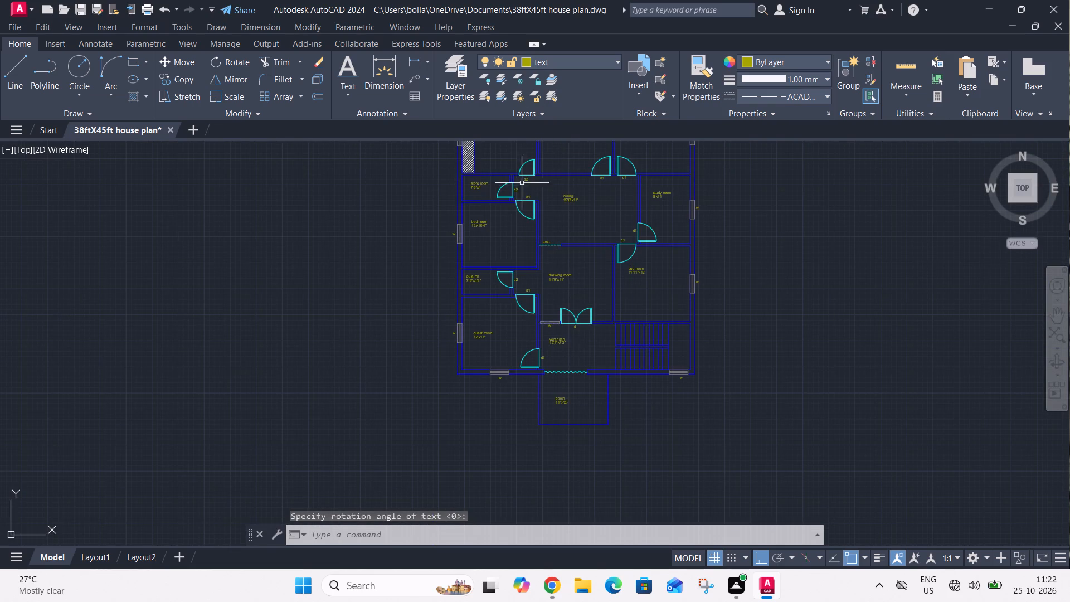
middle_click_drag(489, 223, 390, 324)
left_click_drag(329, 166, 333, 172)
scroll(695, 433, "down", 2)
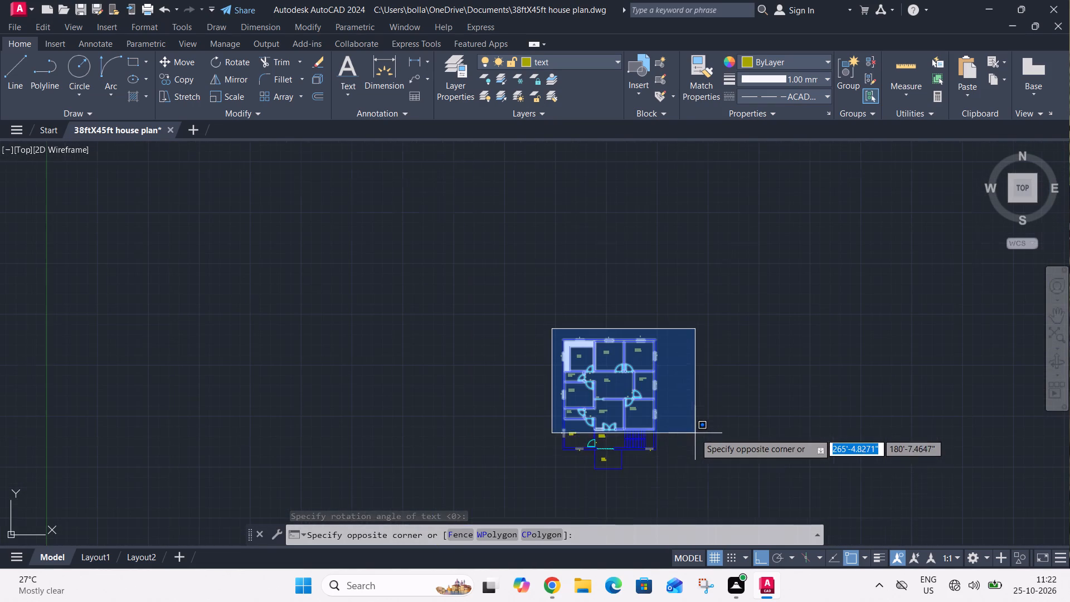
left_click(717, 483)
type("tc")
left_click(743, 498)
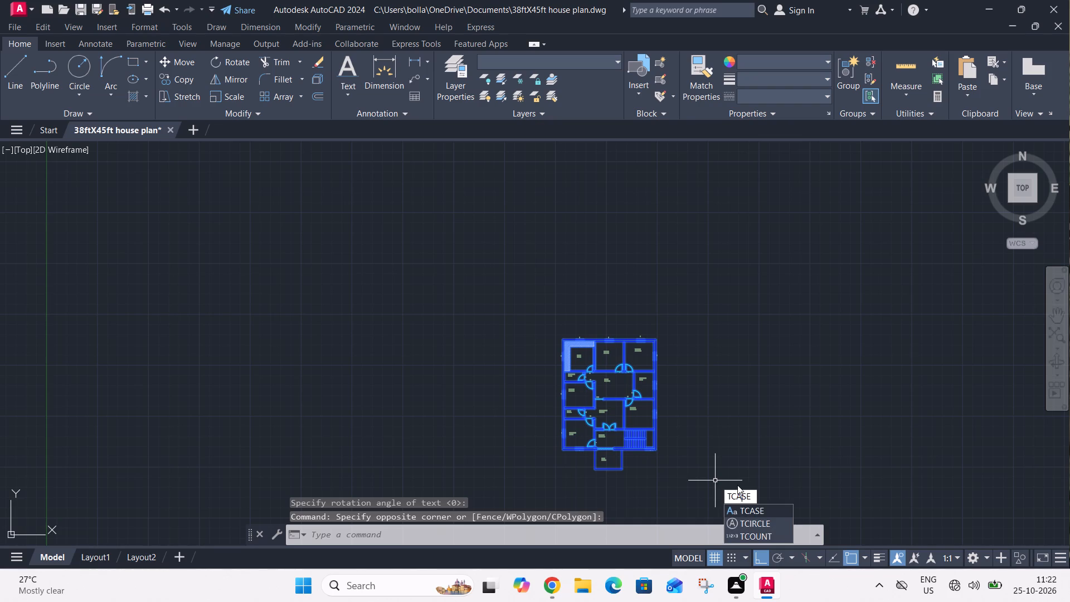
left_click(751, 508)
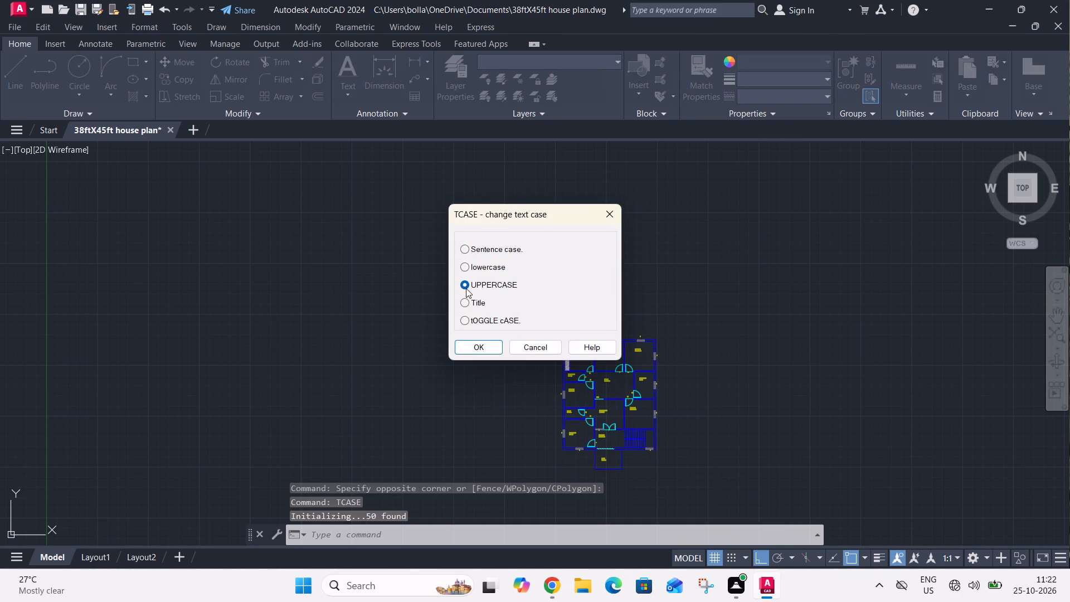
left_click(464, 286)
left_click(479, 350)
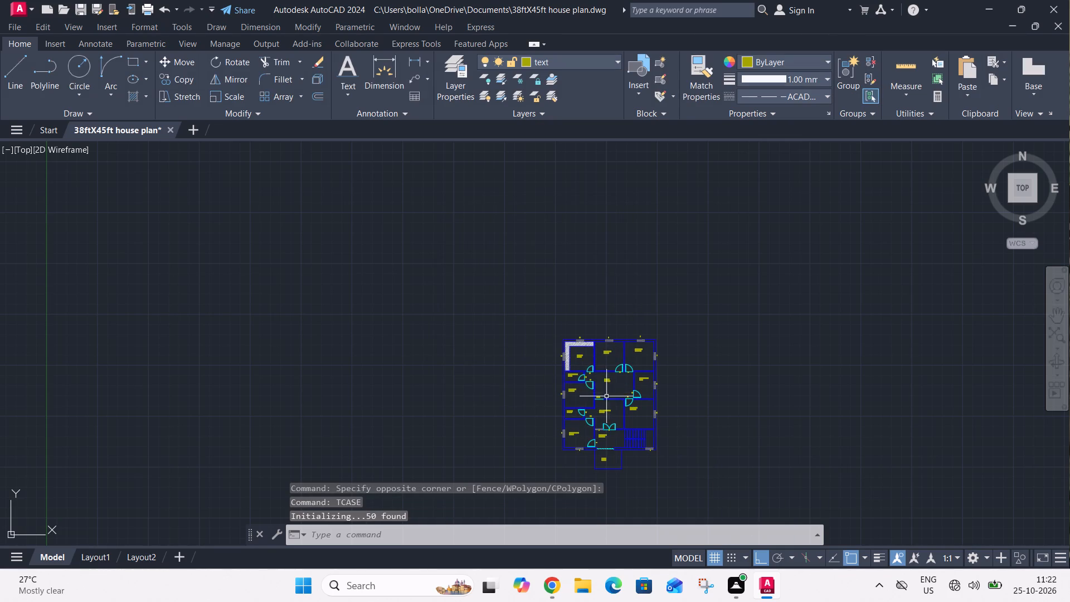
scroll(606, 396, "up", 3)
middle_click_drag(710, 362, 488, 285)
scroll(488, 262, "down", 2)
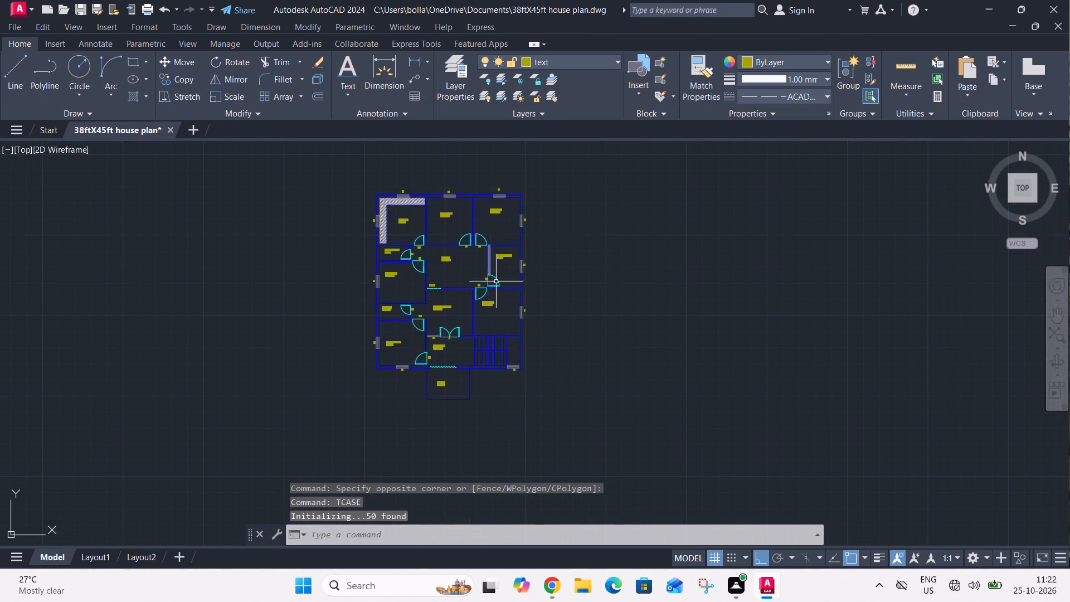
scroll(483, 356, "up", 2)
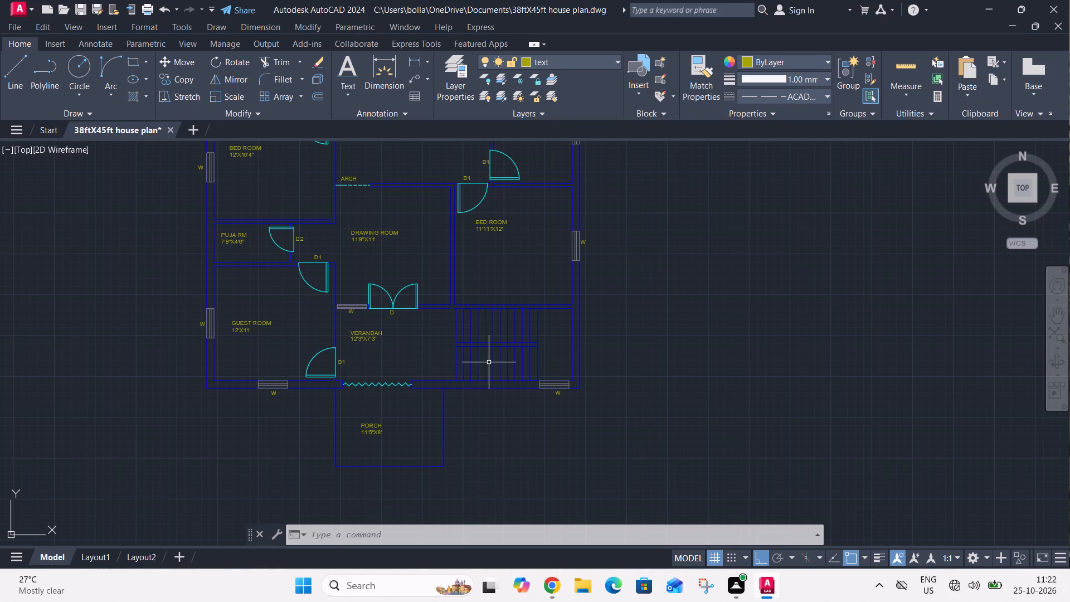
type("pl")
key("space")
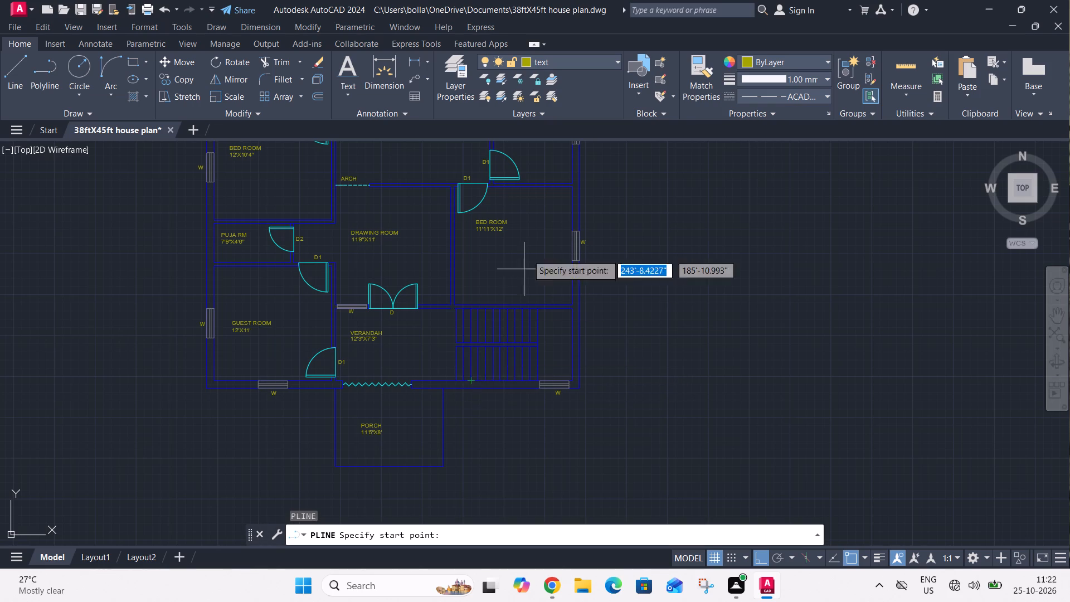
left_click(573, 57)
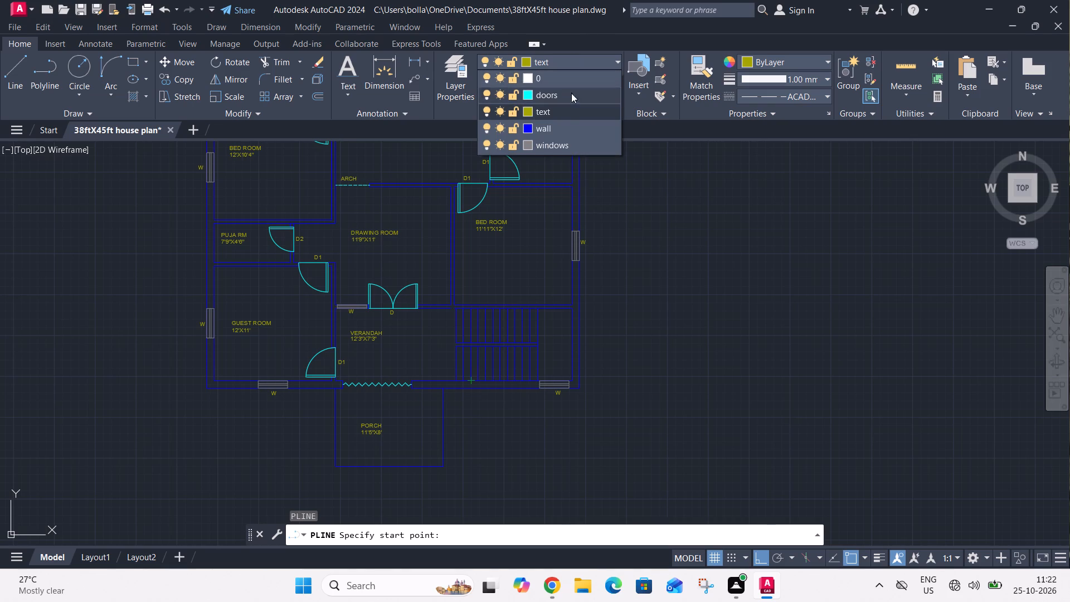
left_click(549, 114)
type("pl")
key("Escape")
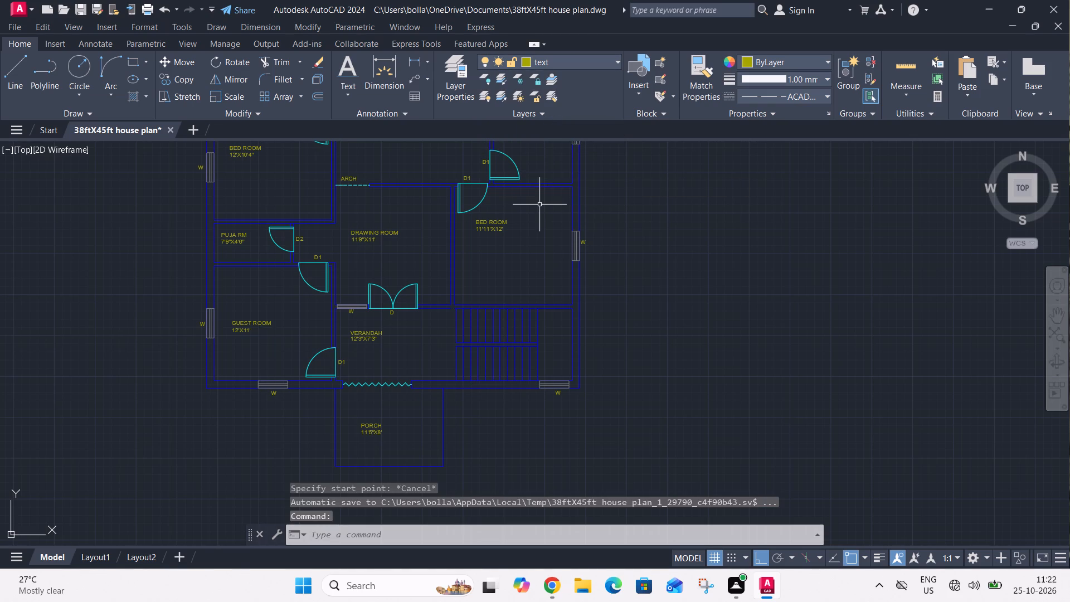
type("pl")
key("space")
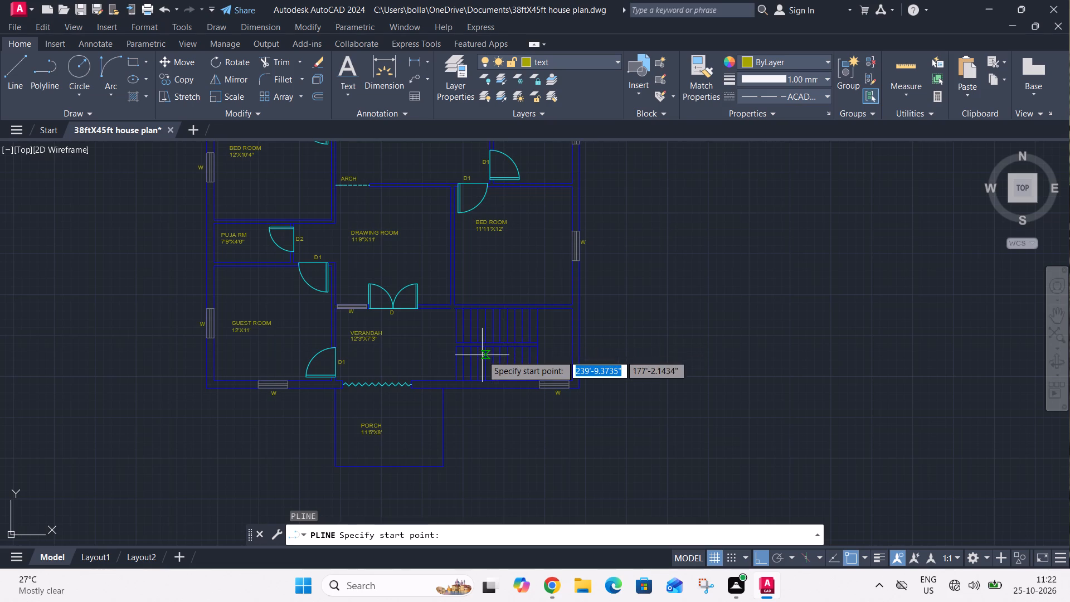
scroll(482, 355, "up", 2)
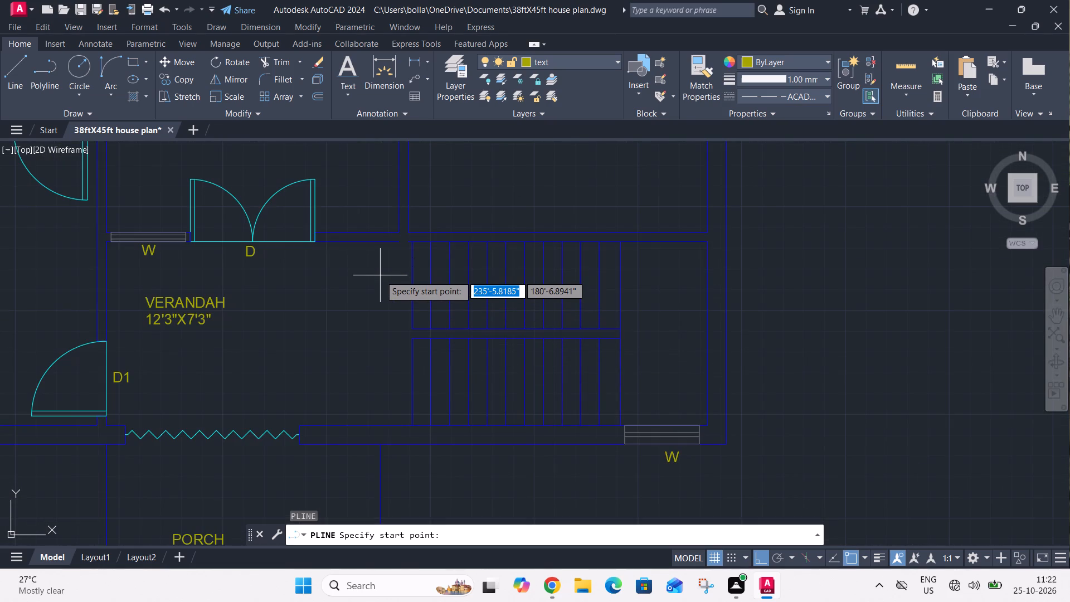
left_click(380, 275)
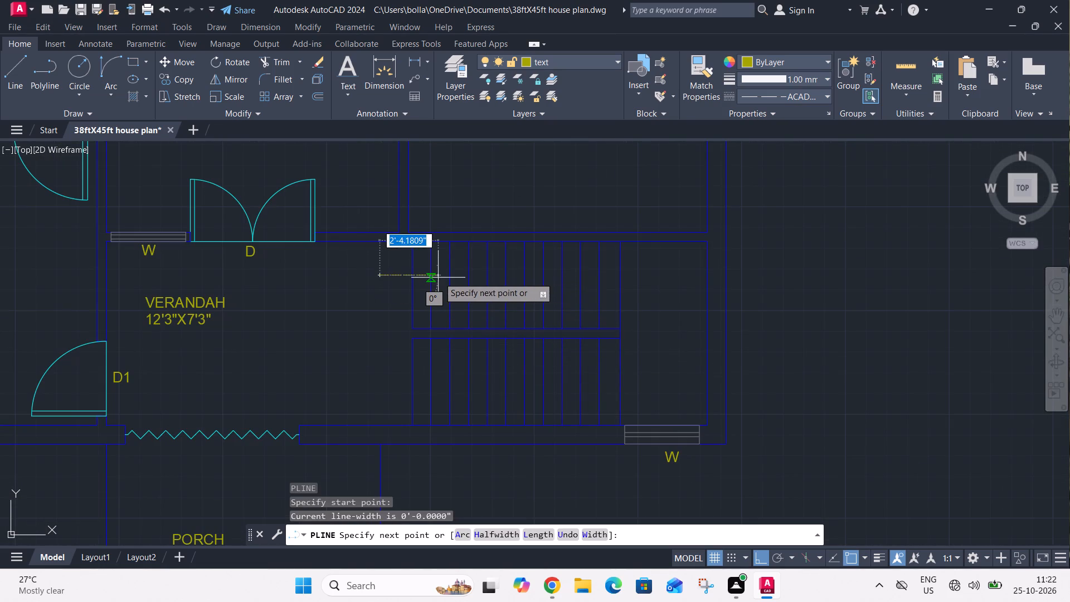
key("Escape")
With linetype ByLayer, draw a polyline arrow pointing east into the upper stair flight: shaft about 2' long, arrowhead half-width 5" tapering to 0.
left_click(767, 94)
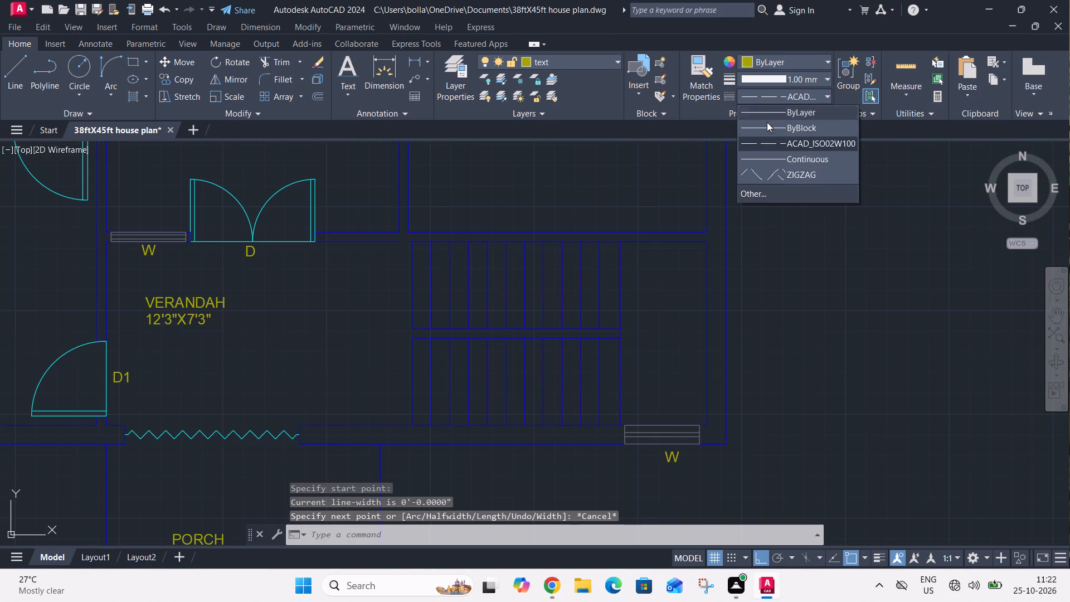
left_click(771, 115)
type("pl")
key("space")
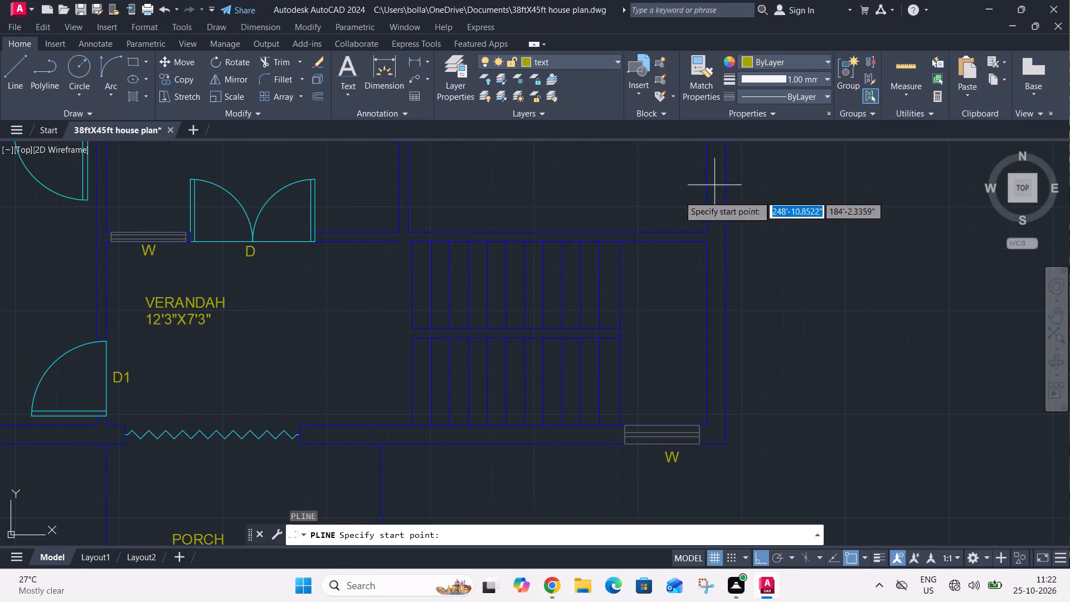
left_click(392, 286)
scroll(445, 287, "up", 3)
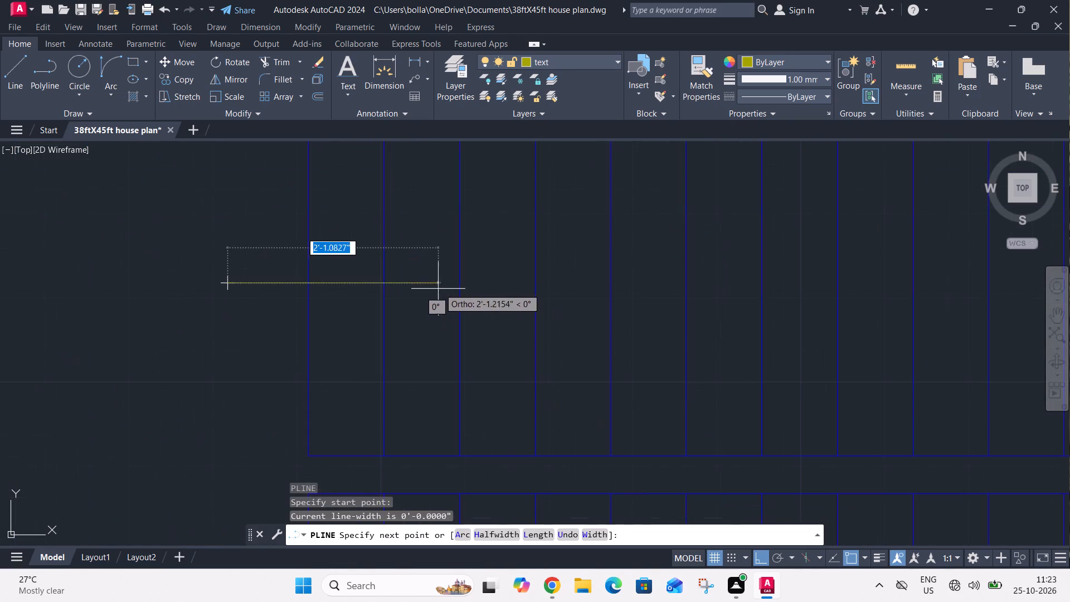
left_click(430, 282)
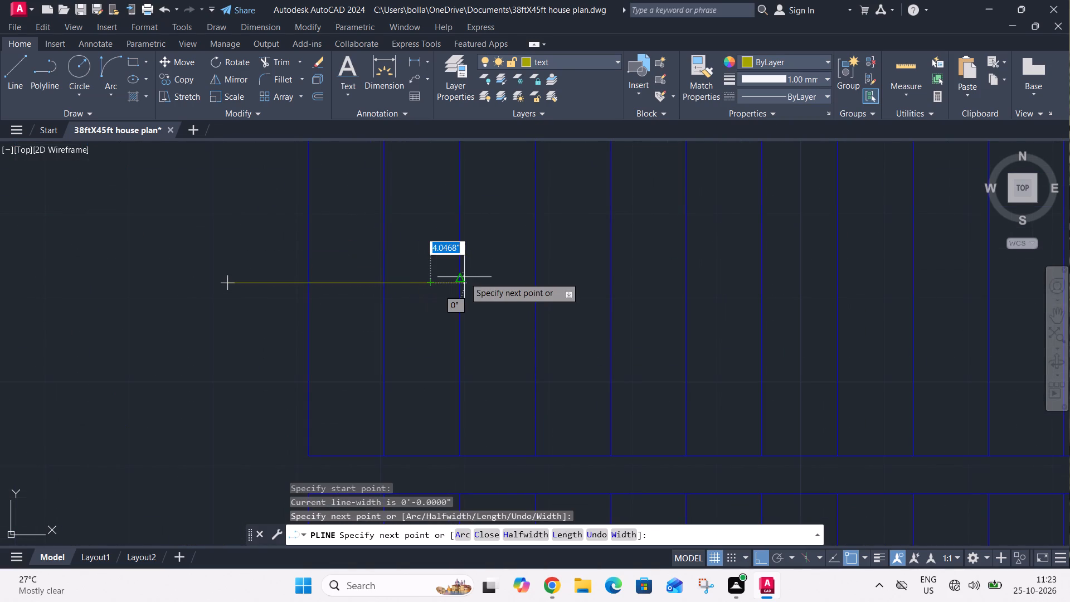
type("h")
key("space")
type("5\"")
key("Return")
key("0")
key("Return")
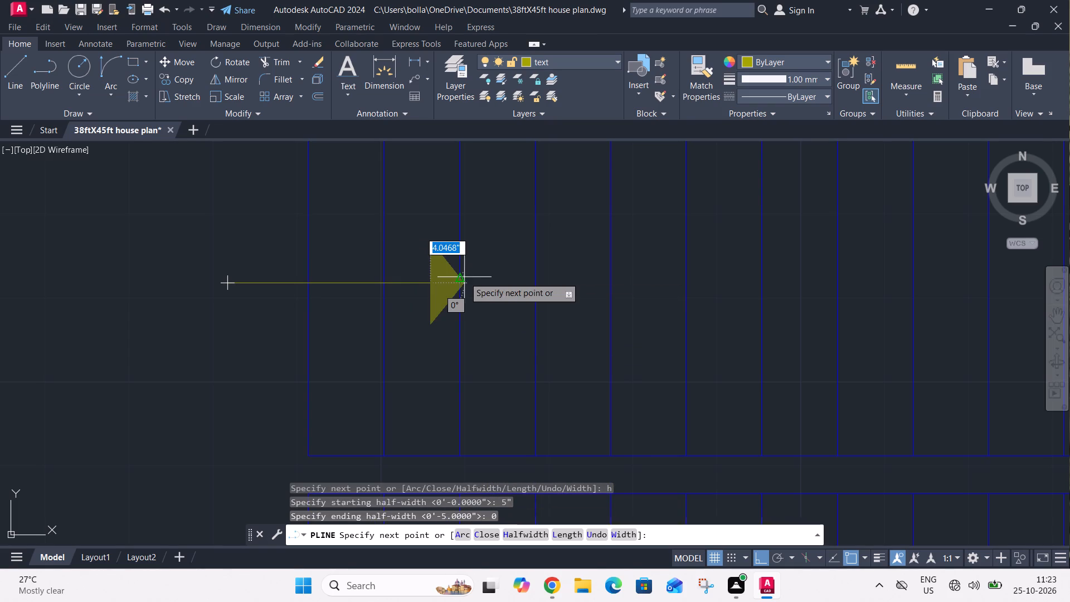
left_click(502, 269)
key("Escape")
Place the single-line text "up" horizontally, west of the stair arrow's tail.
scroll(475, 264, "down", 4)
left_click(349, 96)
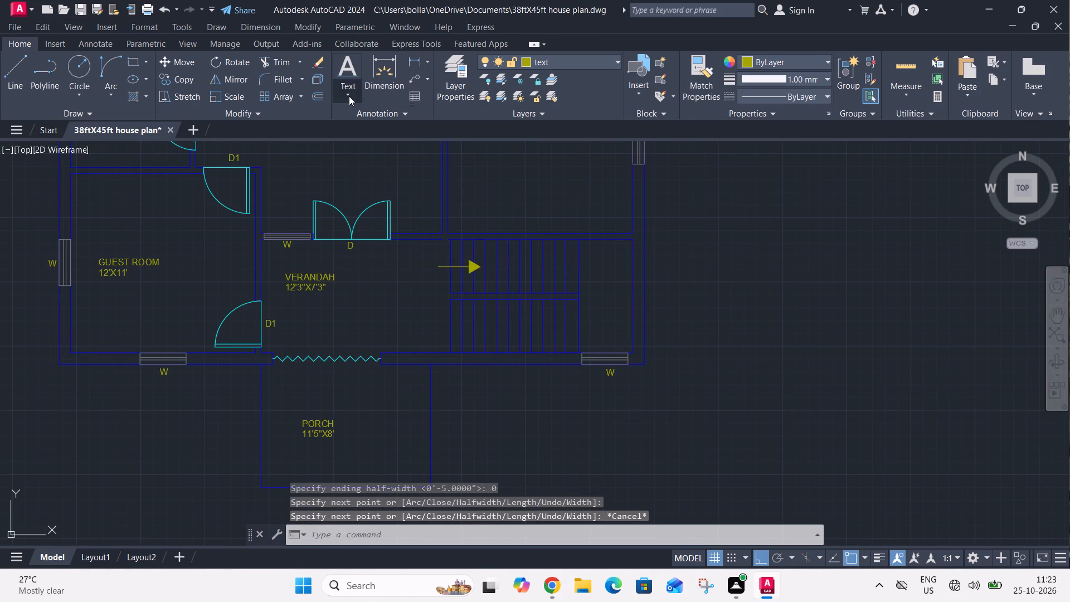
left_click(346, 145)
scroll(415, 258, "up", 3)
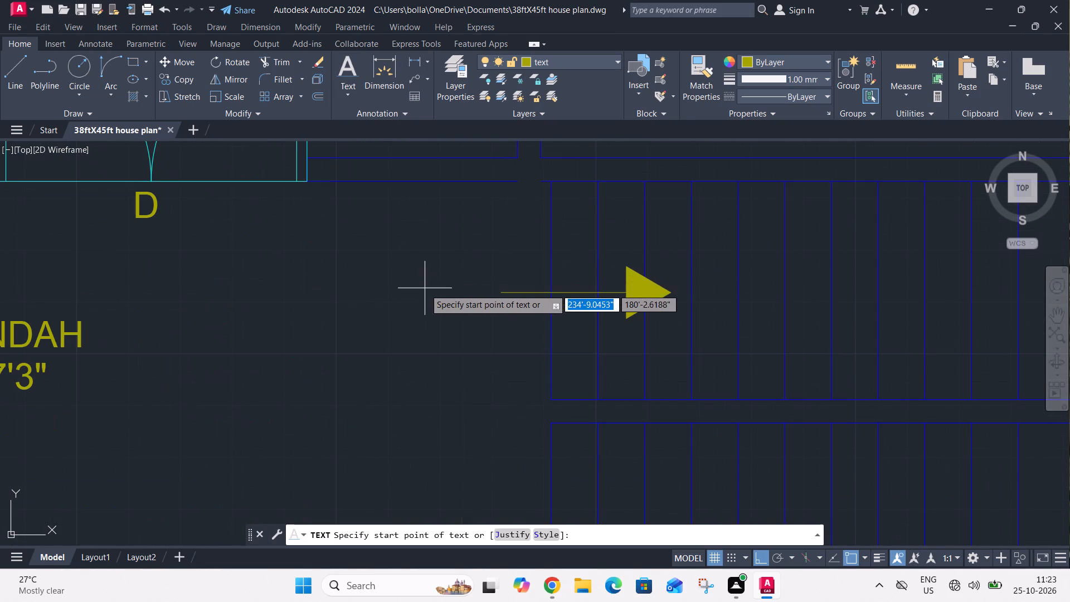
left_click(424, 291)
left_click(440, 298)
type("up")
key("Return")
key("Escape")
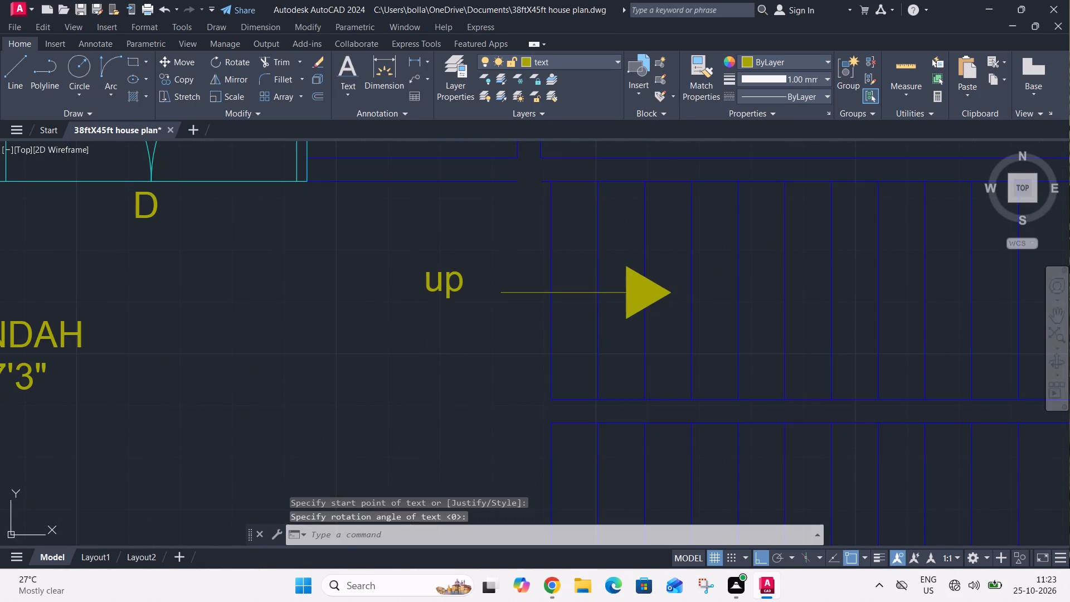
Change the "up" stair label to UPPERCASE with TCASE.
left_click(407, 249)
left_click(471, 314)
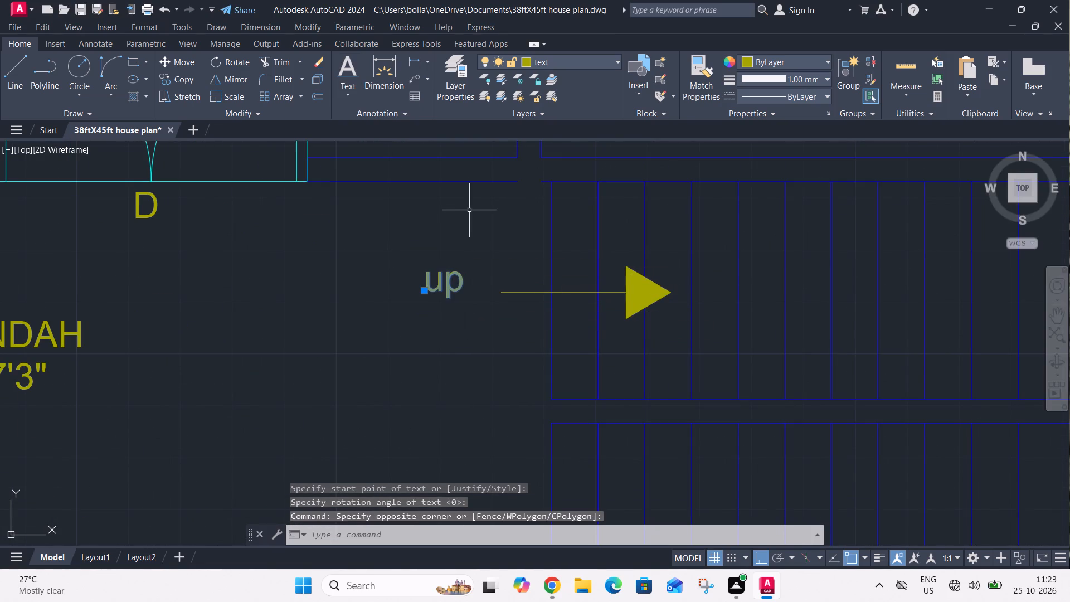
key("t")
key("c")
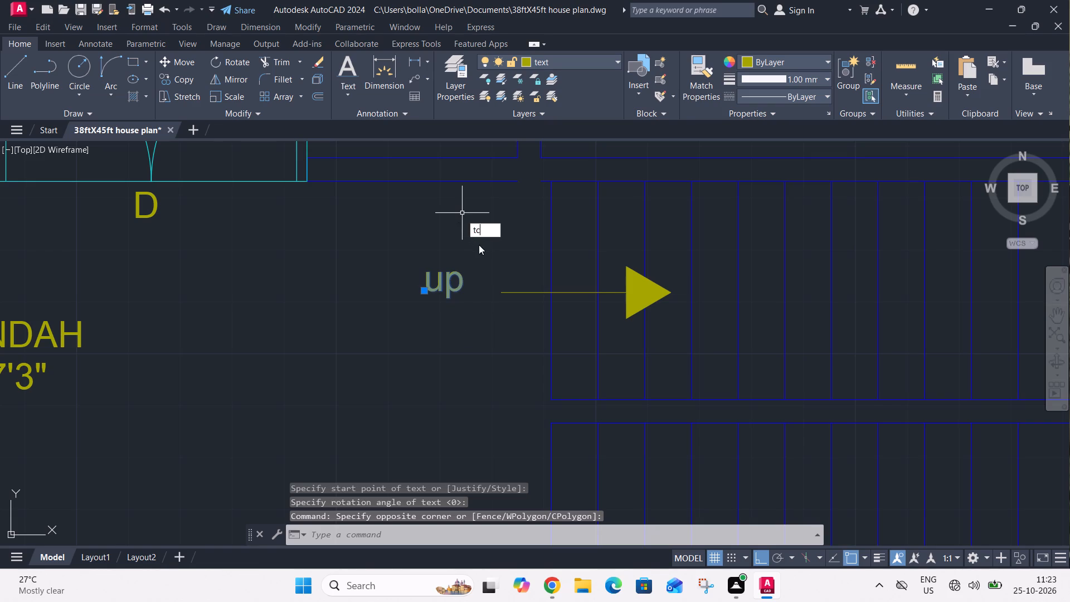
left_click(480, 246)
left_click(457, 280)
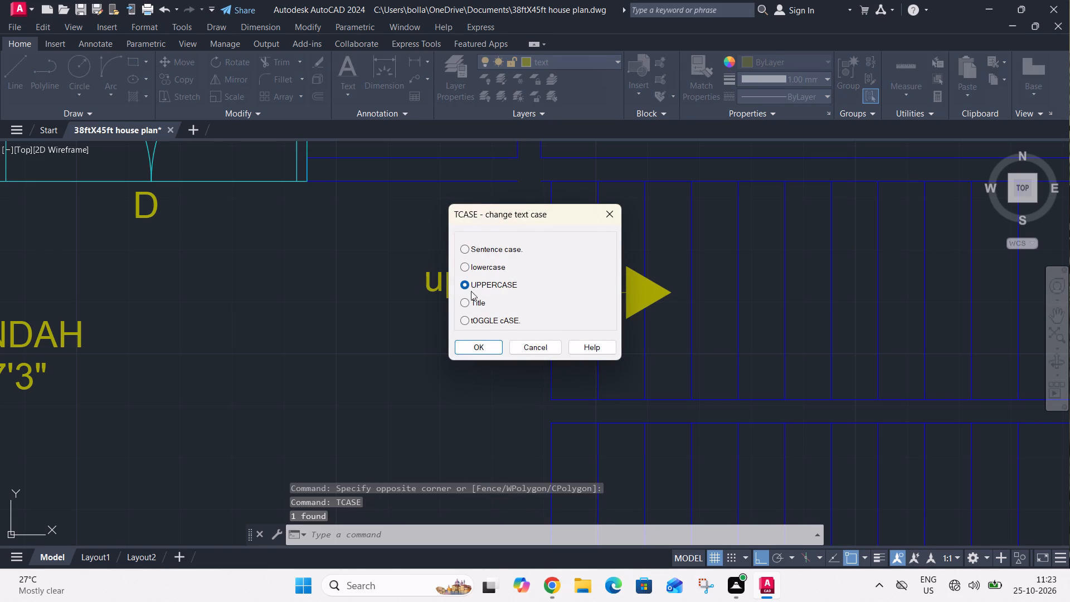
left_click(463, 284)
left_click(474, 344)
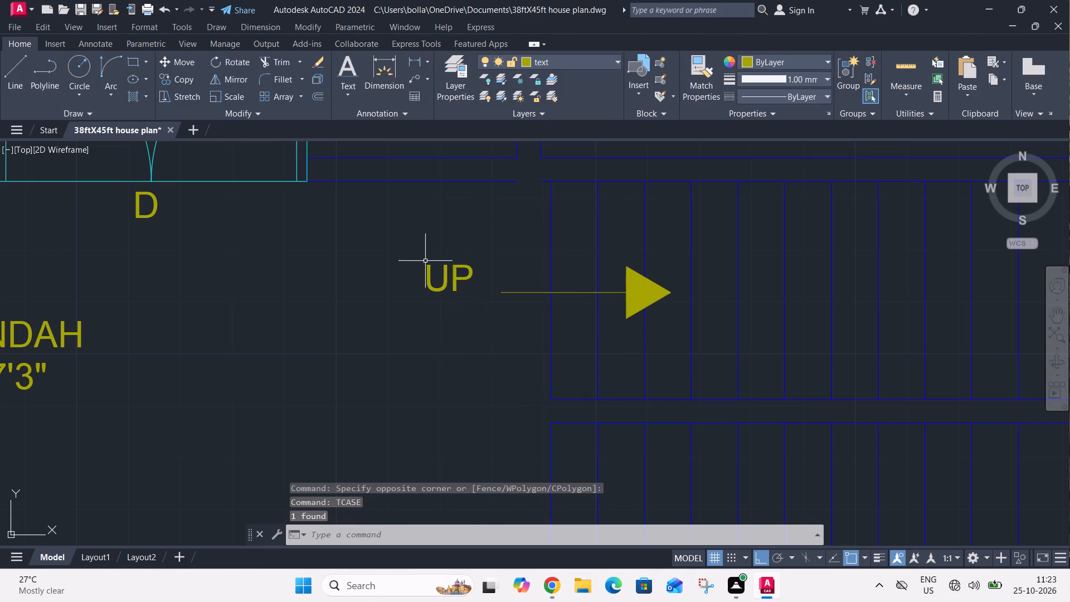
Turn ortho off and move the "UP" label so it sits just west of the stair arrow's tail, level with the shaft.
left_click(422, 255)
left_click(476, 305)
key("m")
key("space")
left_click(448, 285)
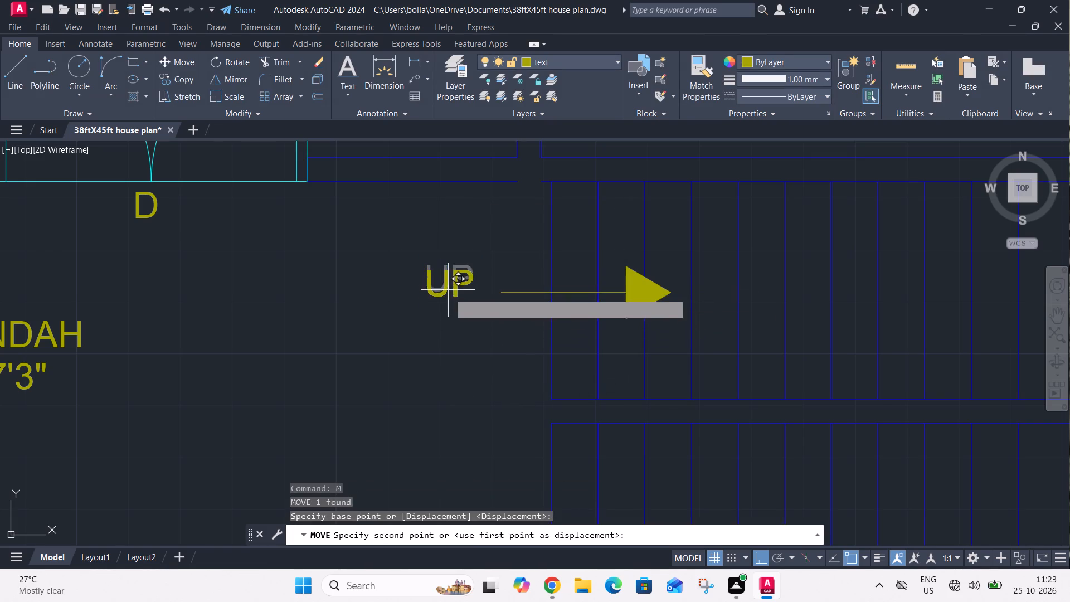
key("F8")
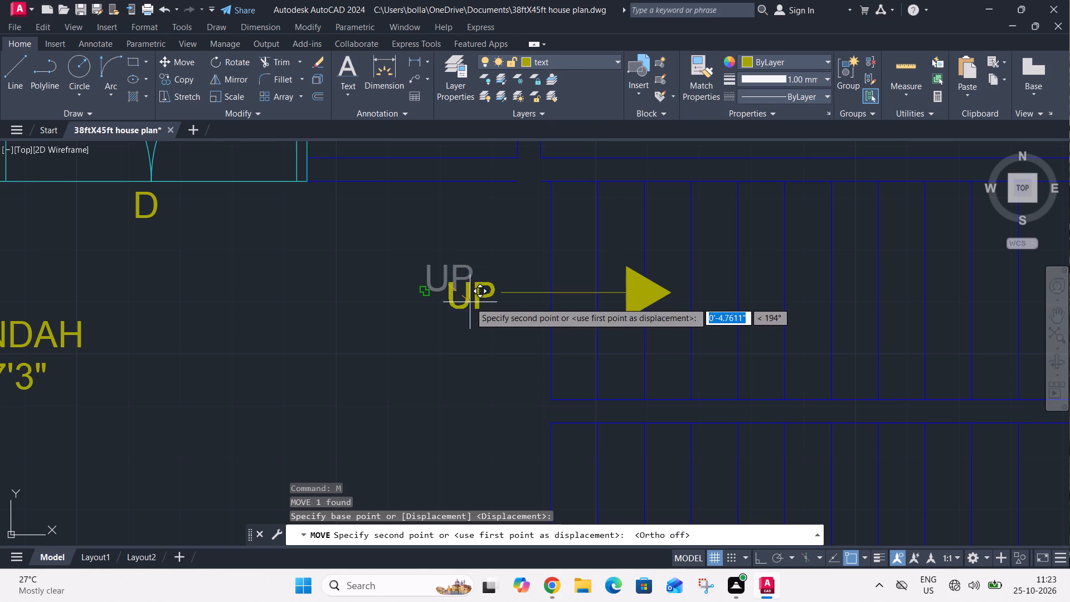
left_click(470, 299)
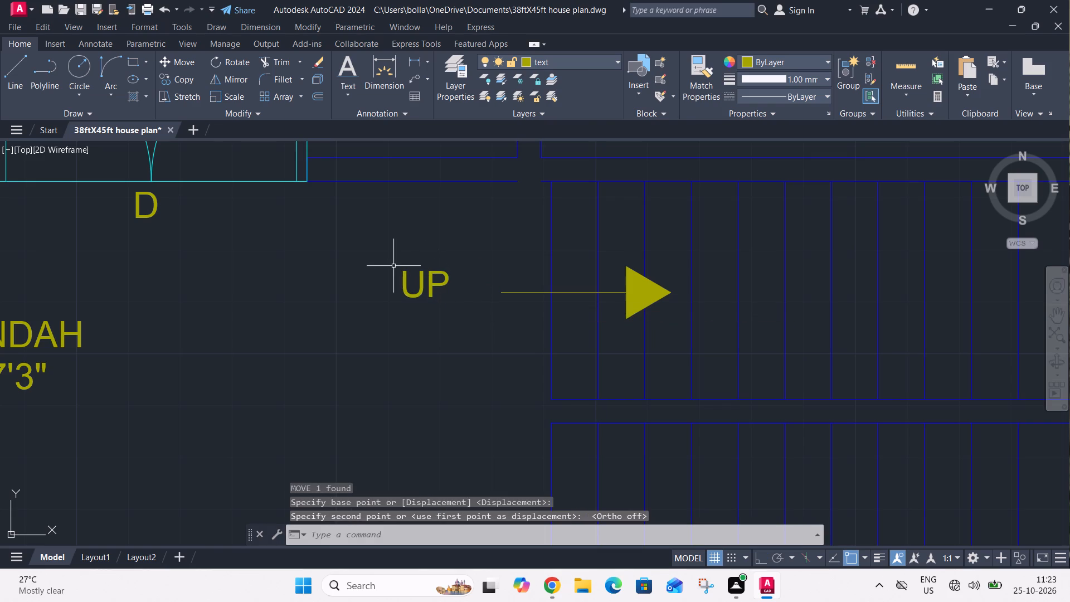
left_click_drag(392, 266, 403, 264)
left_click(459, 310)
type("m")
key("space")
left_click_drag(420, 285, 432, 288)
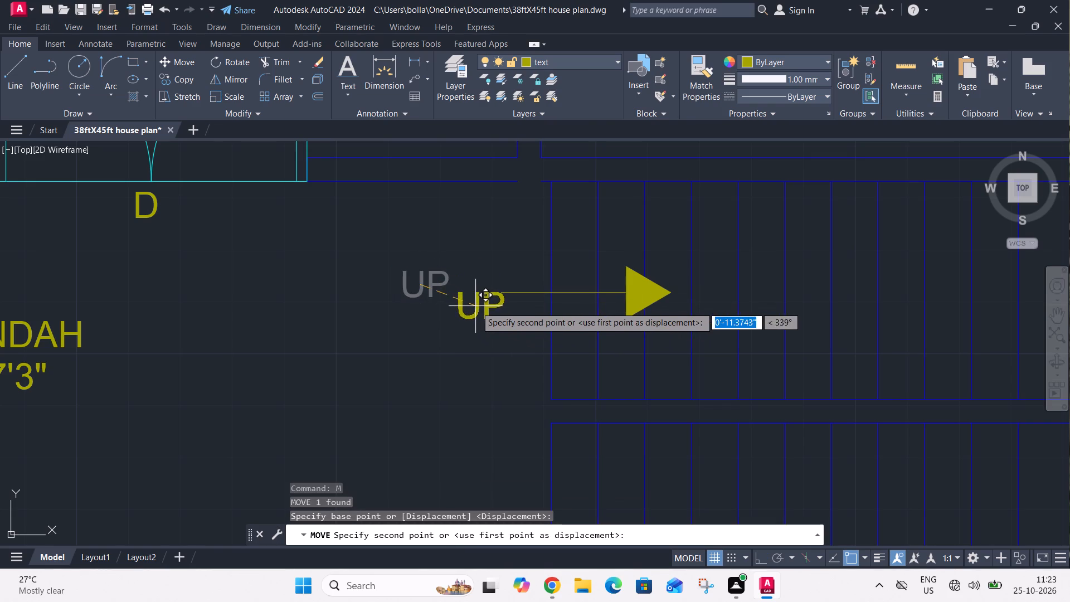
scroll(476, 293, "up", 4)
left_click(433, 283)
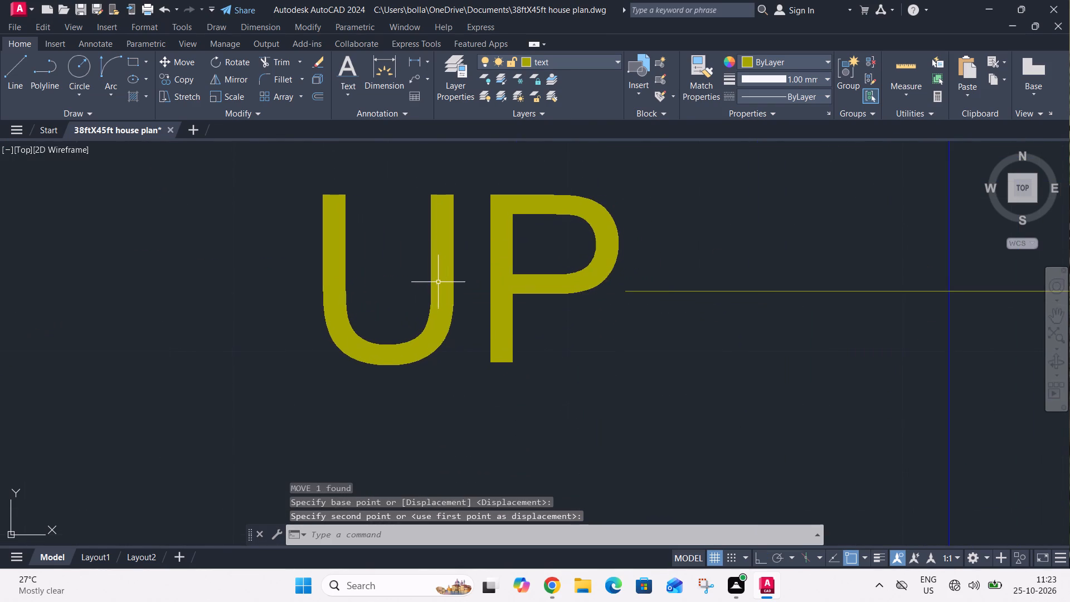
Add a horizontal linear dimension along the upper stair flight, from its first riser to the landing edge, placed inside the flight.
scroll(438, 282, "down", 4)
scroll(489, 299, "down", 2)
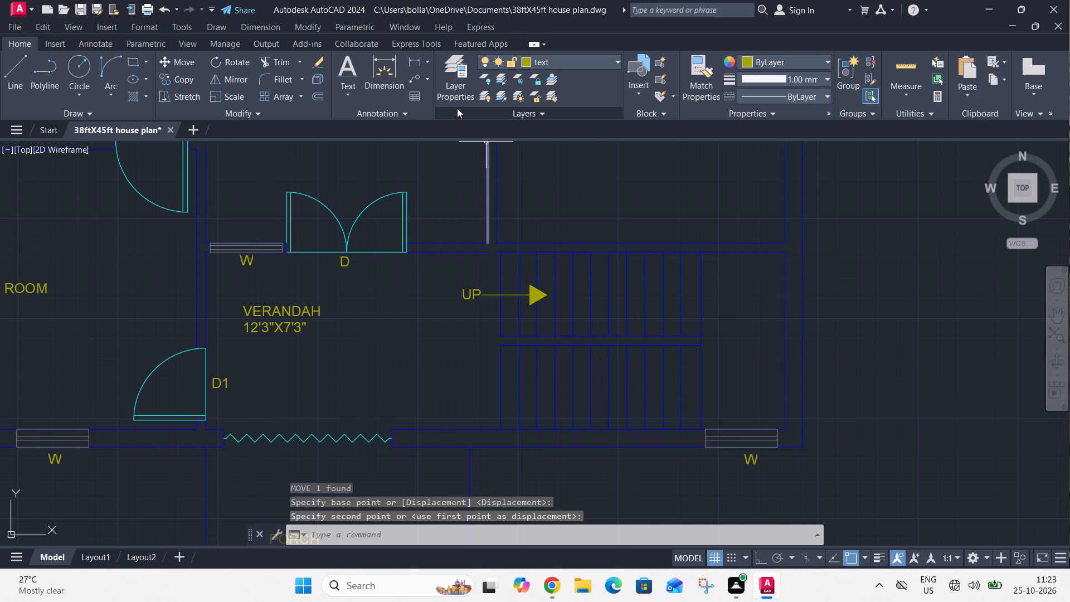
left_click(403, 63)
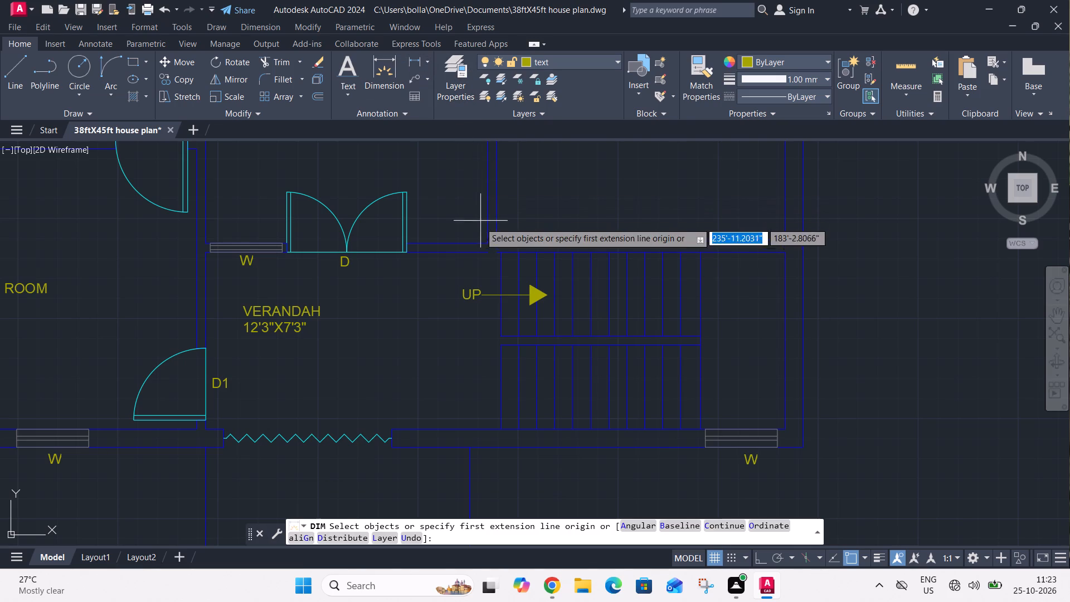
left_click(417, 62)
left_click(504, 254)
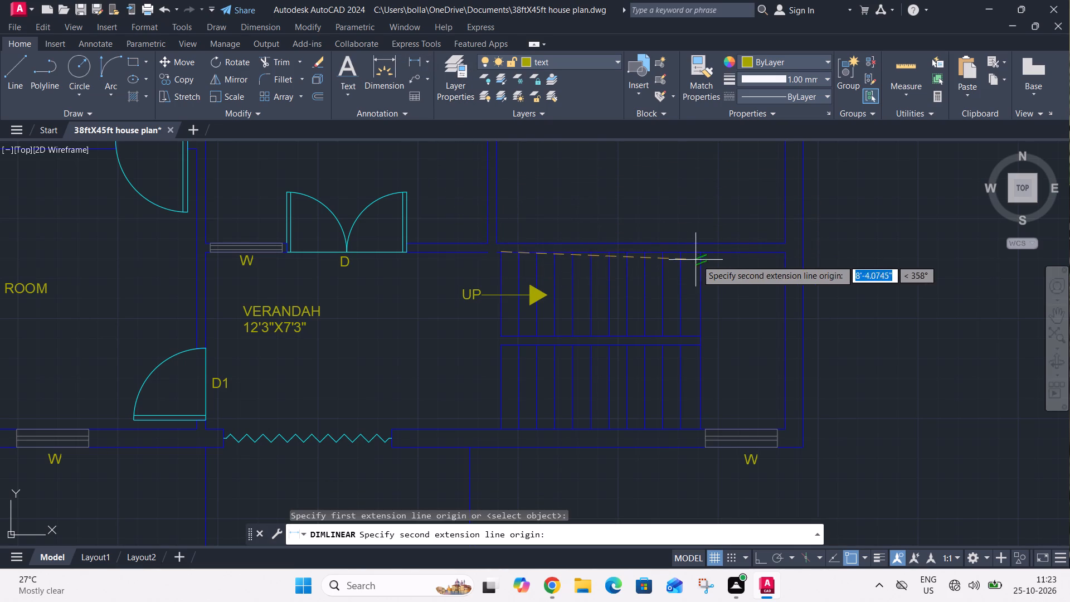
left_click(703, 252)
left_click(706, 282)
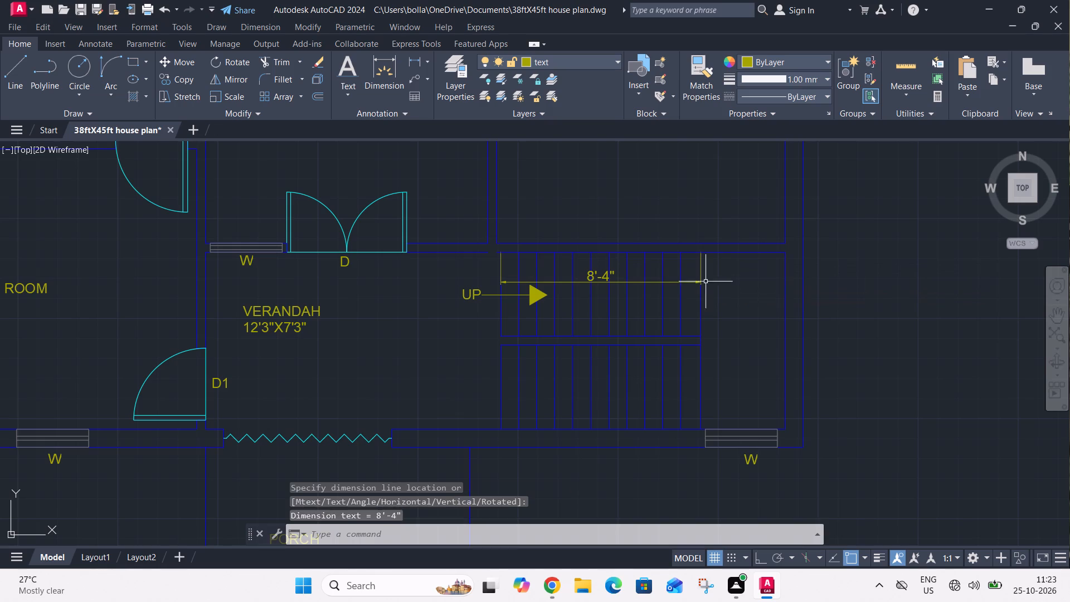
Add a horizontal linear dimension across the stair landing, from the last riser to the east wall, in line with the flight dimension.
left_click(413, 60)
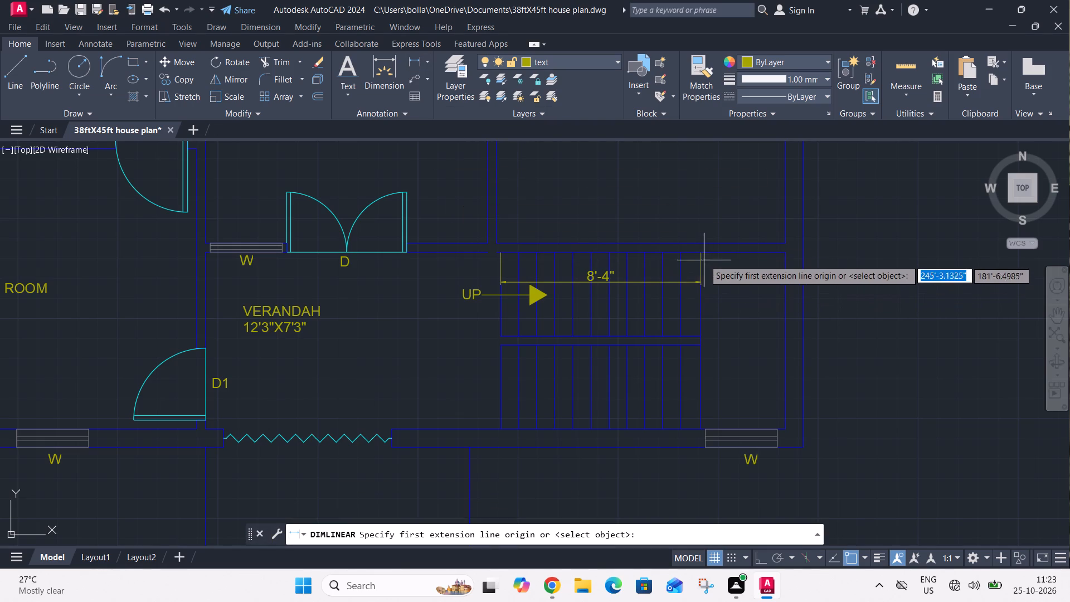
left_click(699, 253)
left_click(786, 255)
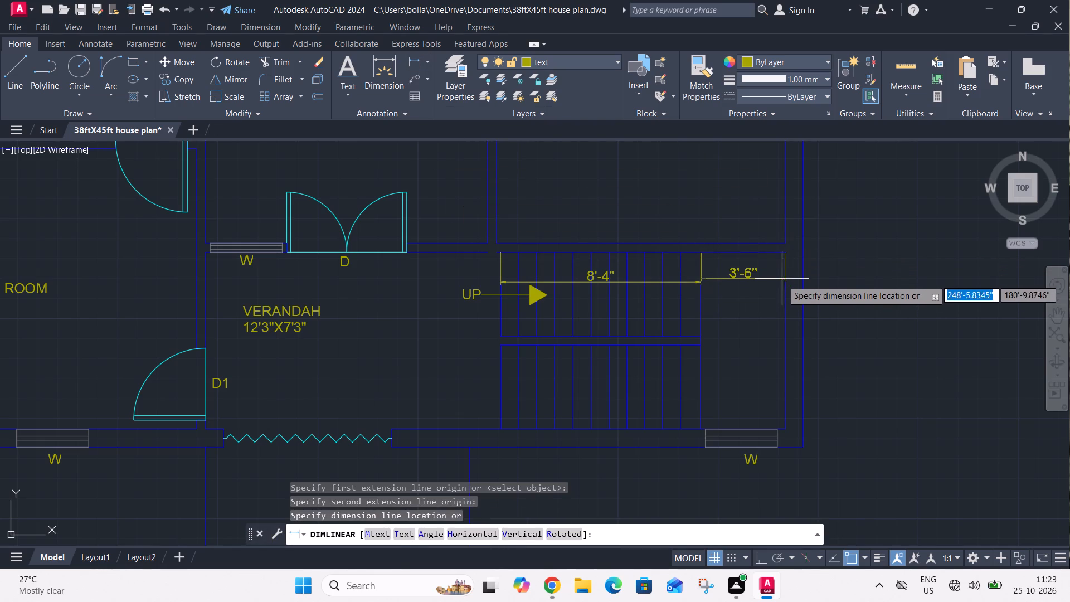
left_click(781, 283)
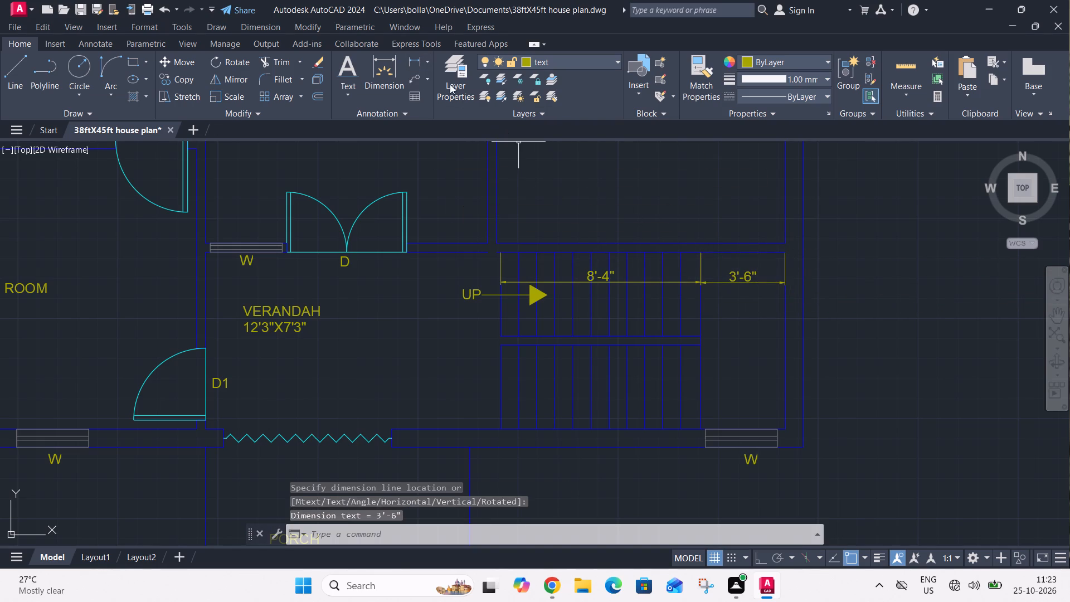
Add a vertical linear dimension between the staircase's south and north walls, placed inside the landing near the east wall.
left_click(415, 55)
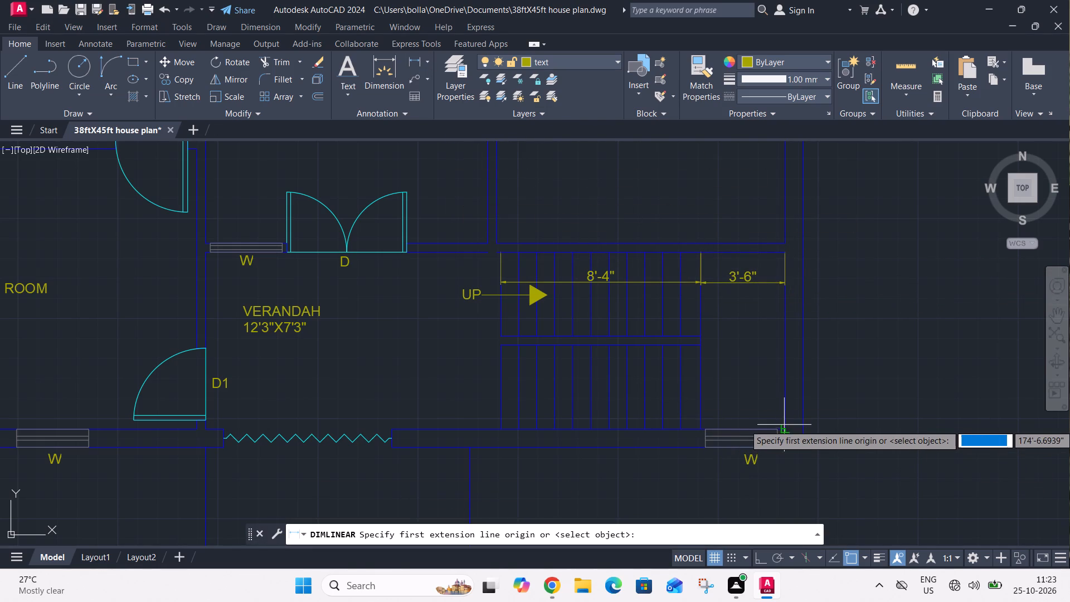
left_click(784, 426)
left_click(786, 253)
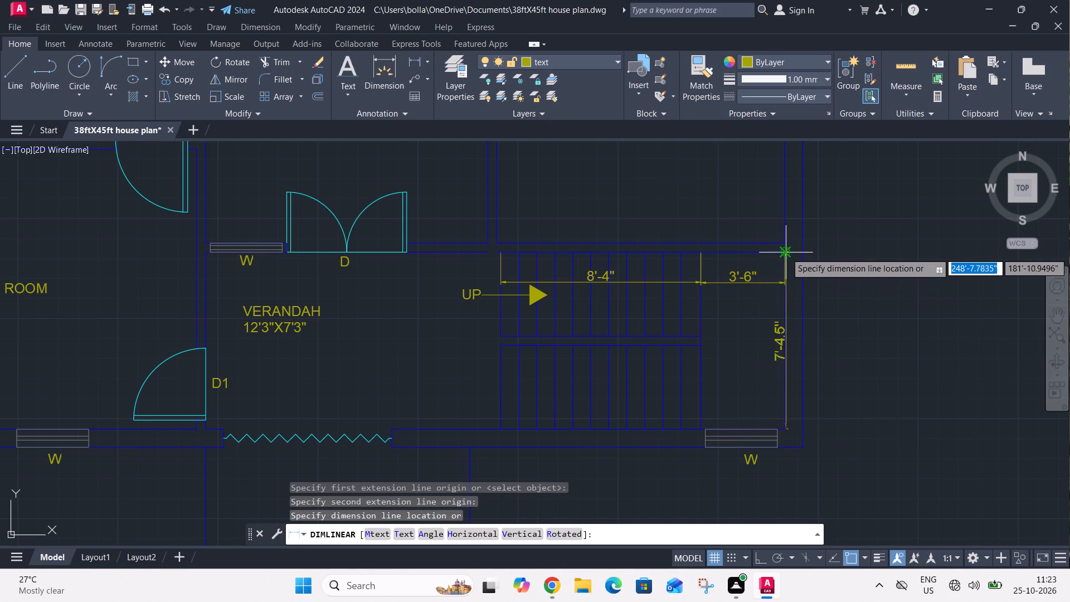
left_click(772, 253)
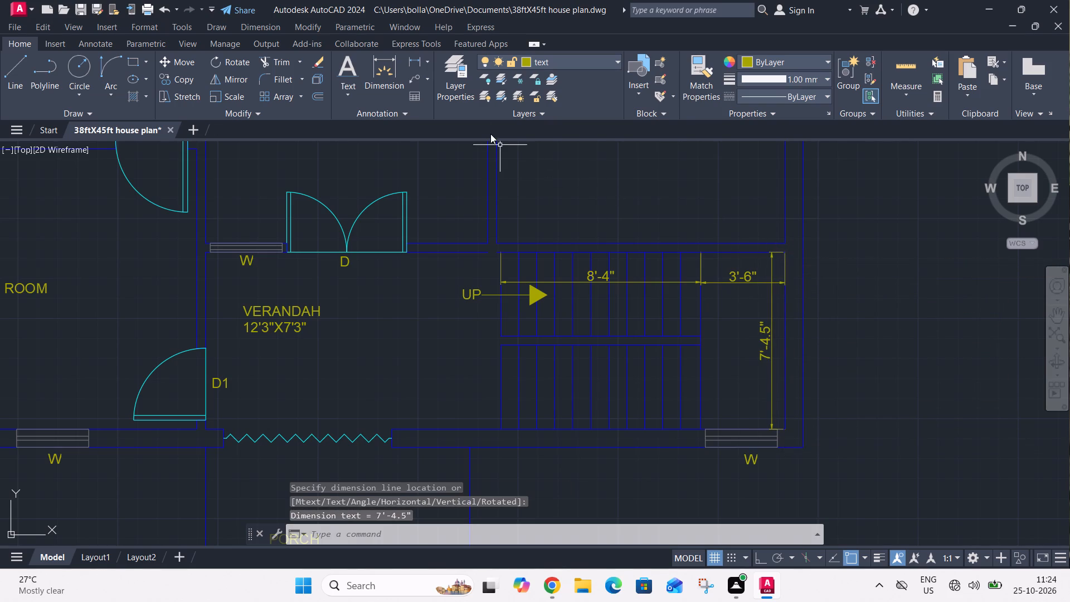
Add a horizontal linear dimension of the staircase's overall length, from first riser to east wall, placed just inside the south wall.
left_click(414, 62)
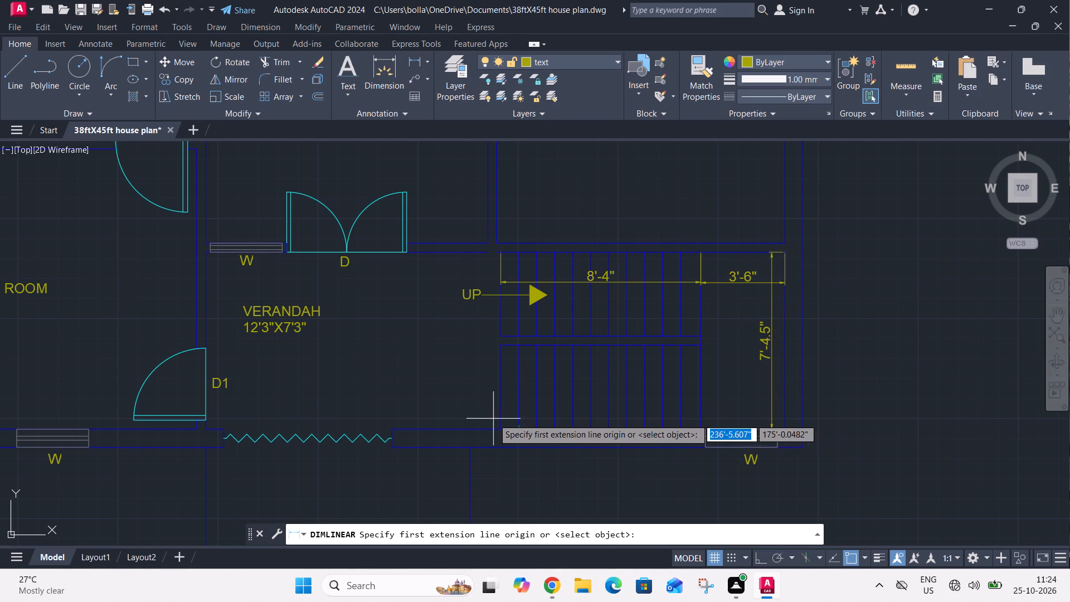
left_click(500, 426)
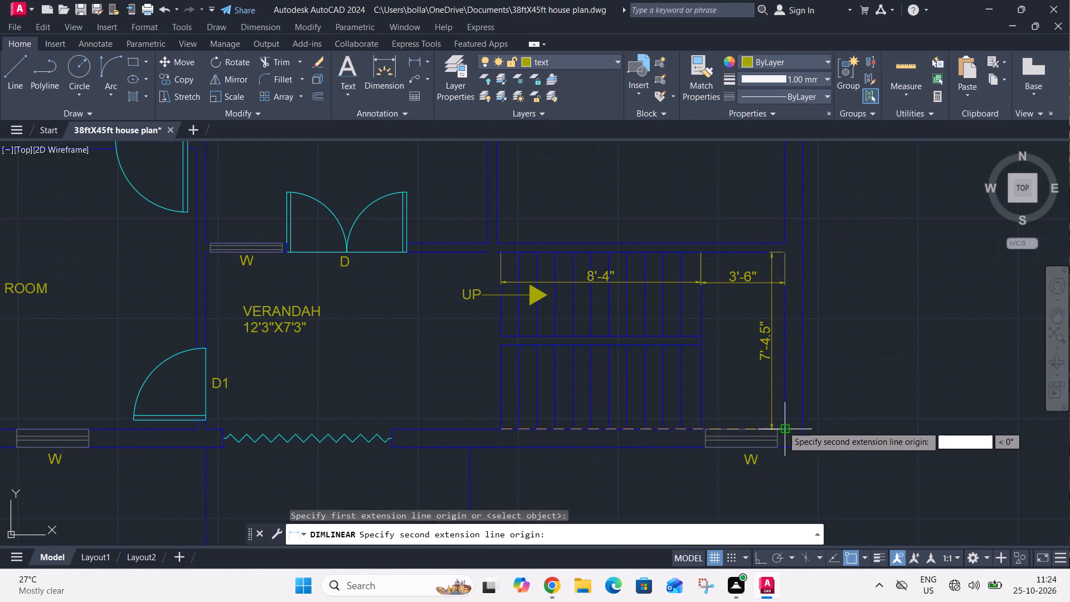
left_click(782, 426)
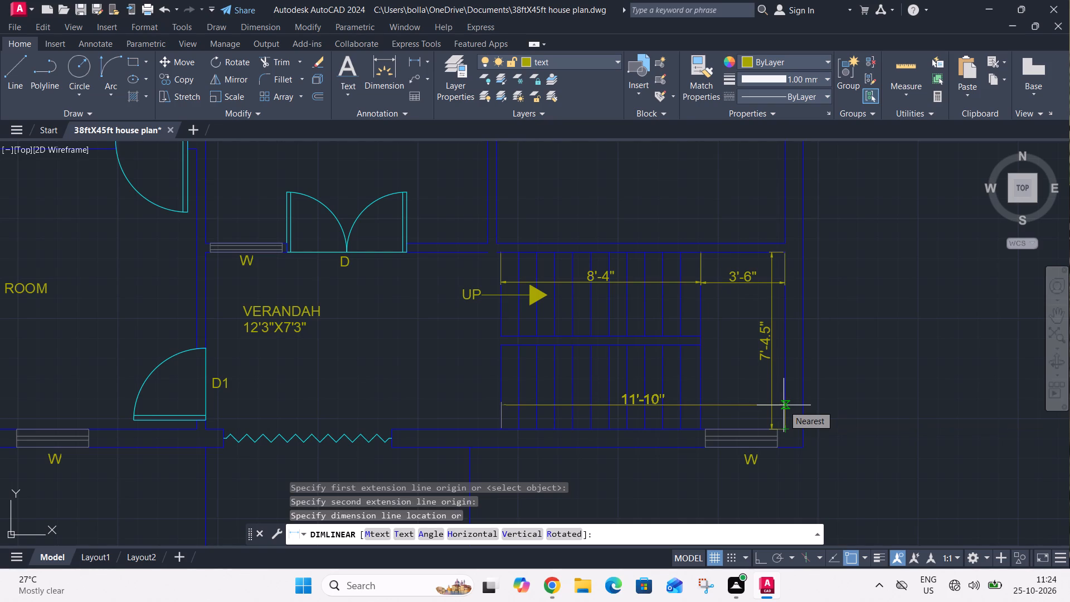
left_click(784, 405)
Add a vertical linear dimension of the porch's depth, from the house's south wall to the porch's south edge, placed east of the porch.
scroll(638, 404, "down", 2)
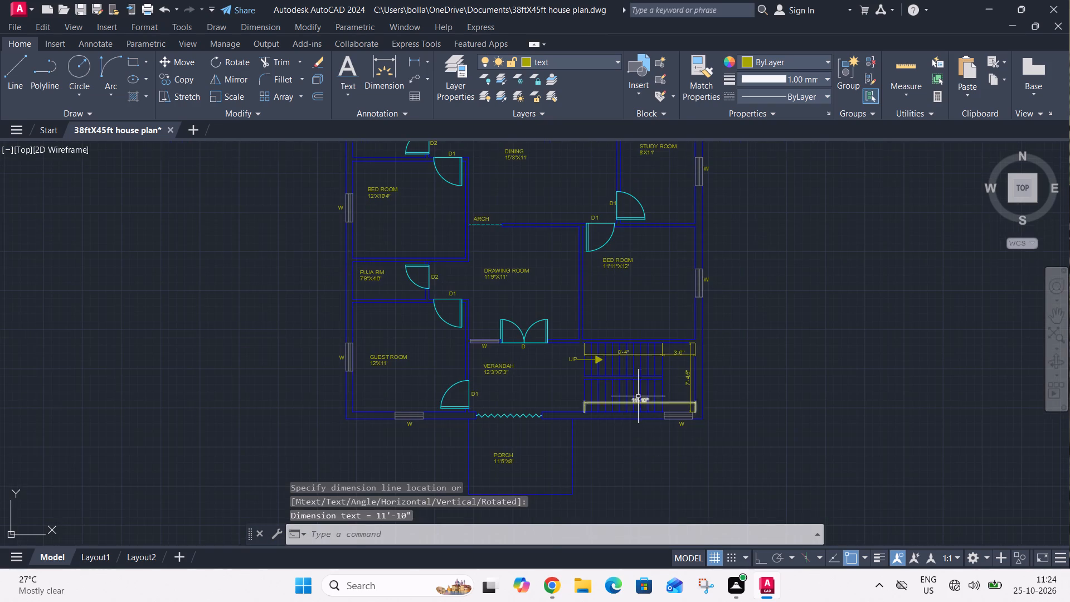
scroll(645, 390, "down", 2)
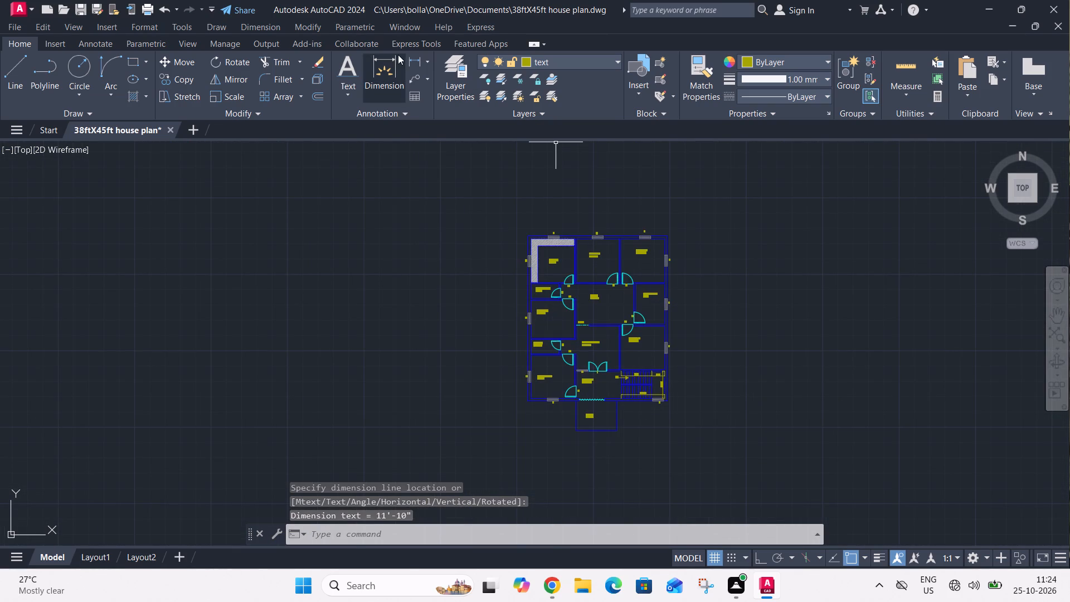
left_click(411, 56)
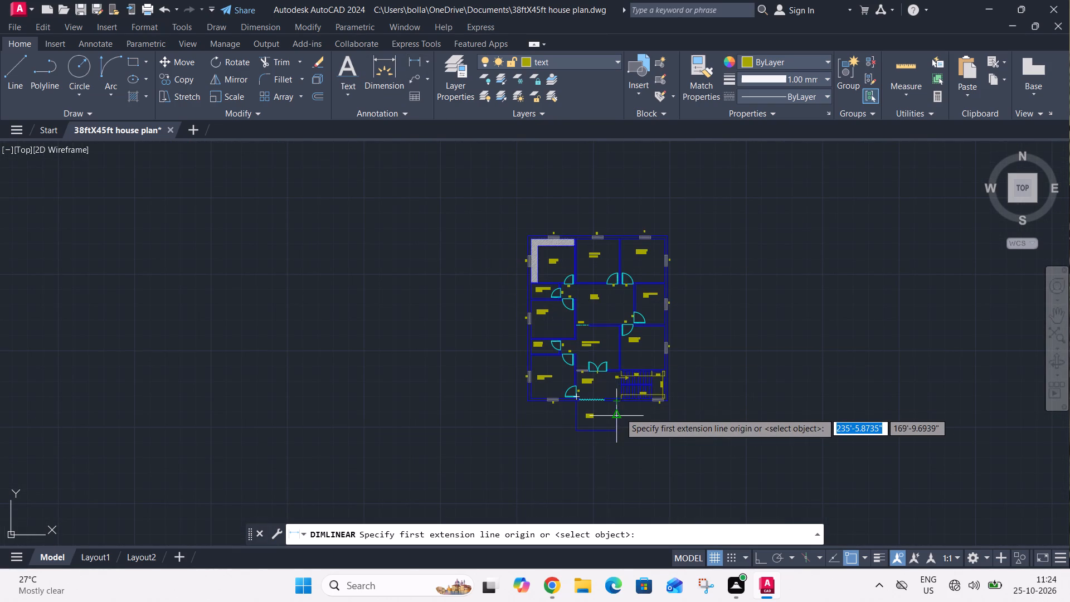
scroll(612, 405, "up", 2)
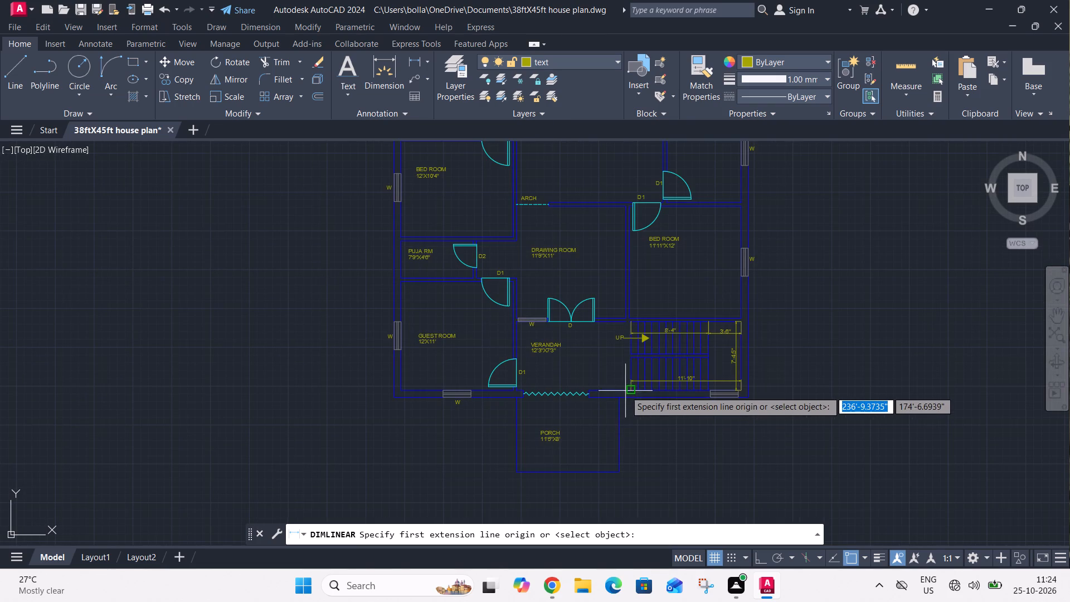
left_click(620, 394)
left_click(616, 470)
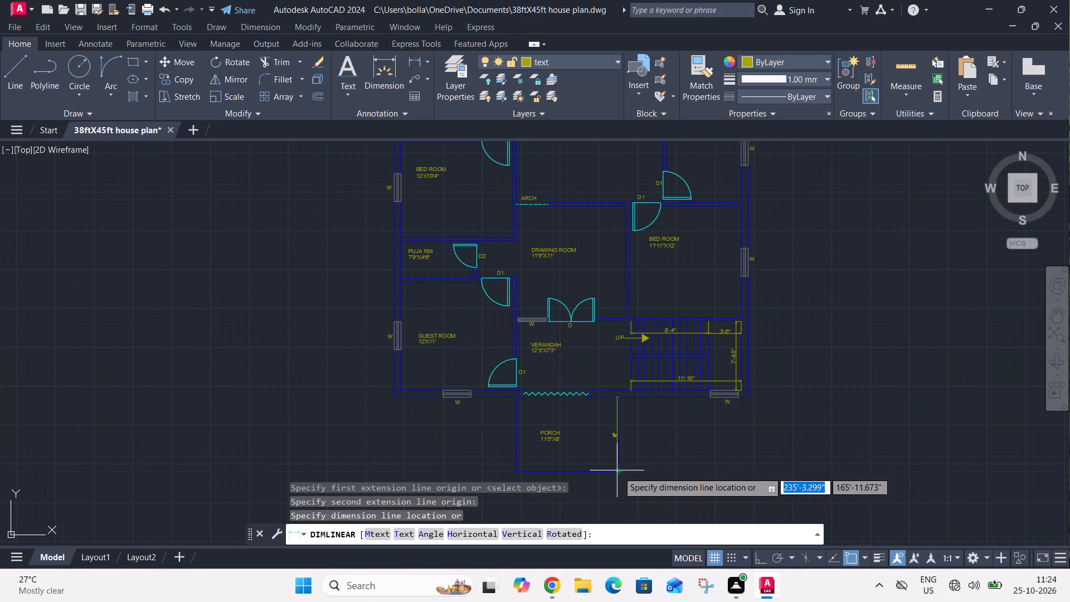
scroll(652, 473, "up", 2)
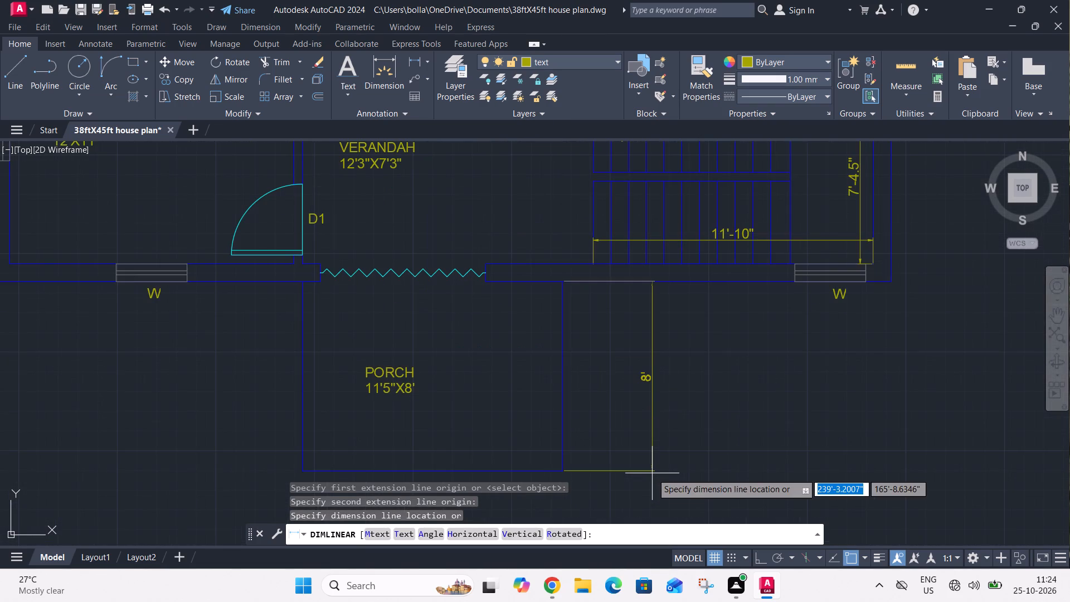
left_click(652, 473)
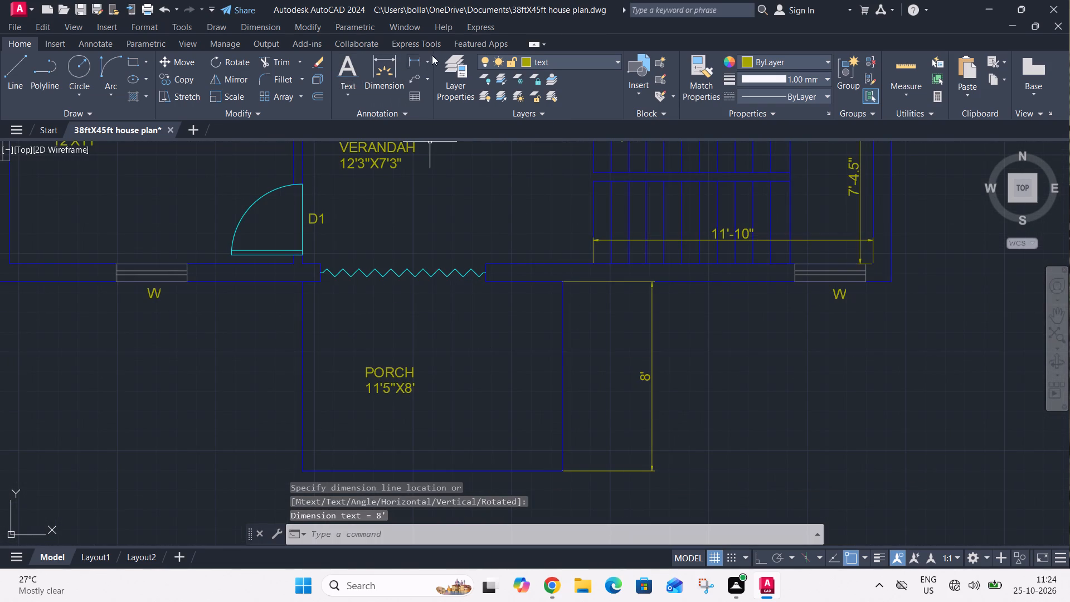
Add a vertical linear dimension of the house's overall length, from northeast to southeast outer corner, placed just outside the east wall.
left_click(417, 57)
scroll(470, 226, "down", 4)
middle_click_drag(549, 191, 517, 318)
left_click(510, 226)
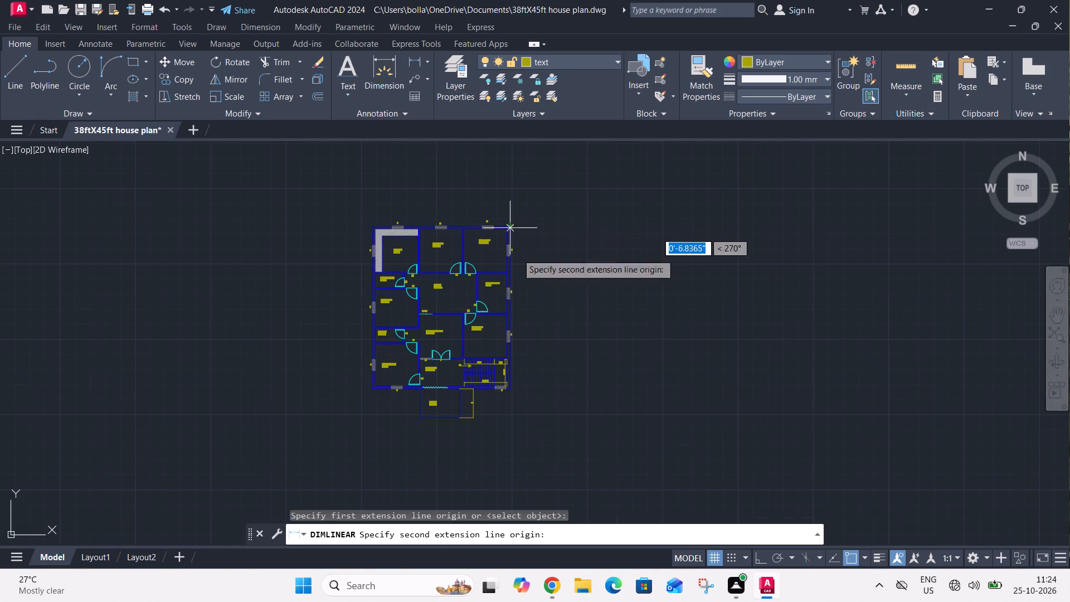
scroll(512, 378, "up", 3)
left_click_drag(489, 426, 502, 421)
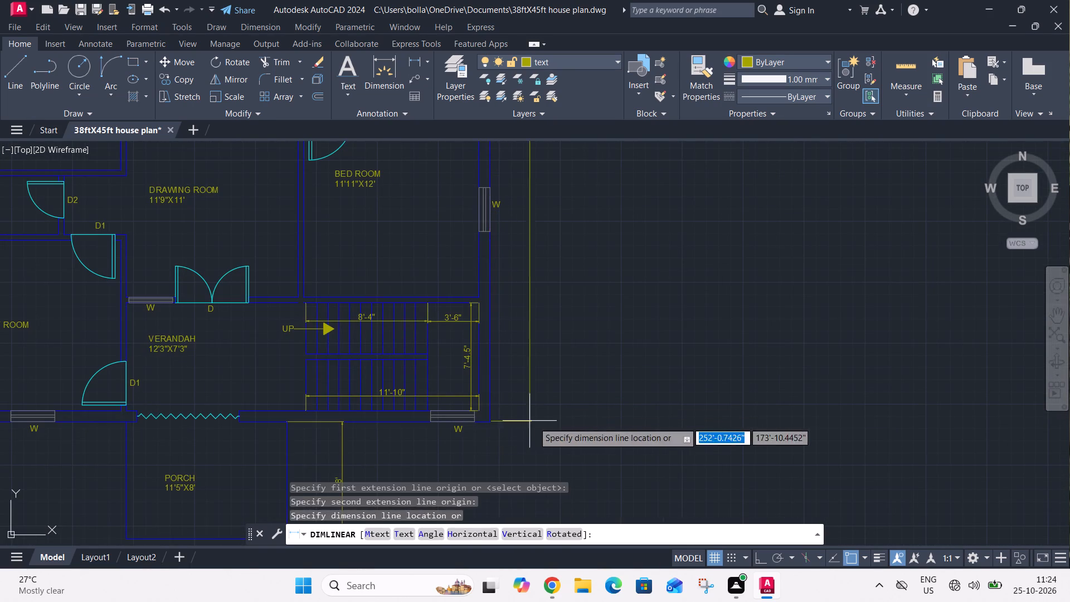
left_click(533, 422)
Add a horizontal linear dimension along the house's north side, from the northwest corner to the east wall, placed above the plan.
scroll(544, 423, "down", 3)
left_click(416, 61)
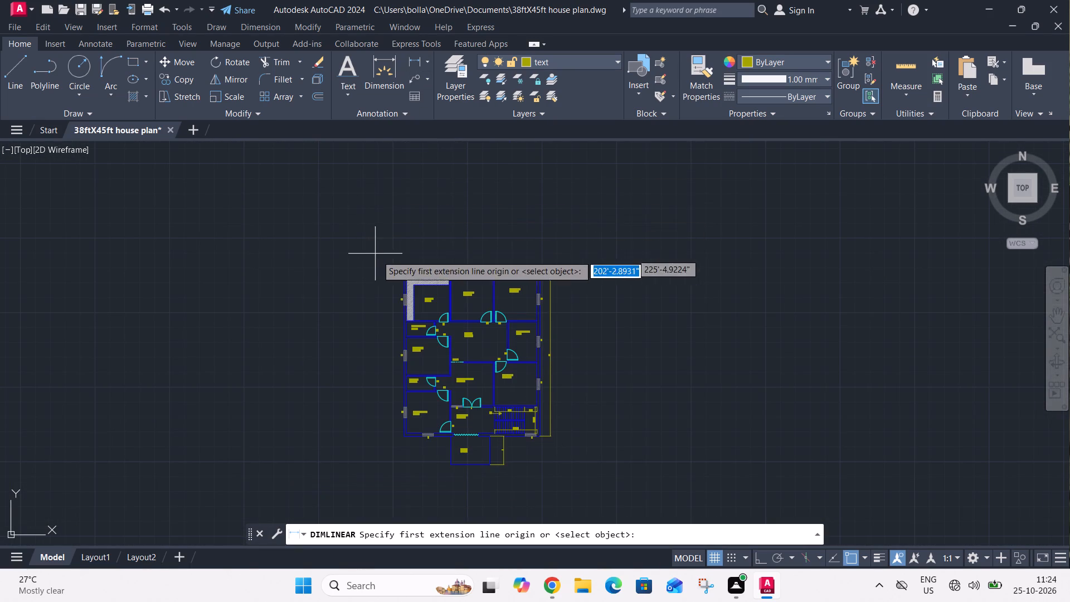
left_click(403, 274)
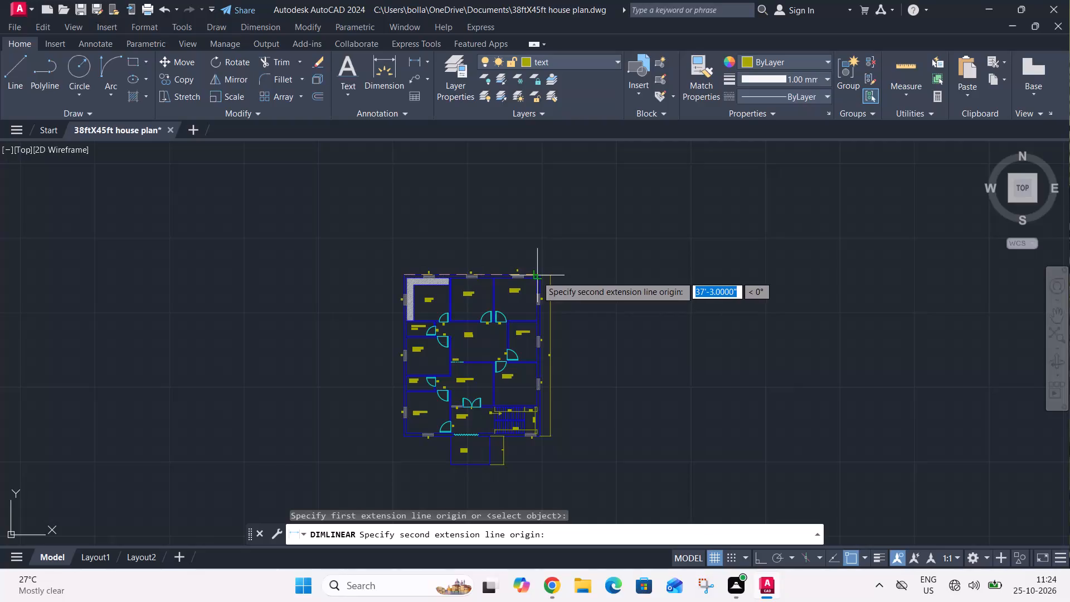
left_click(537, 276)
left_click(546, 249)
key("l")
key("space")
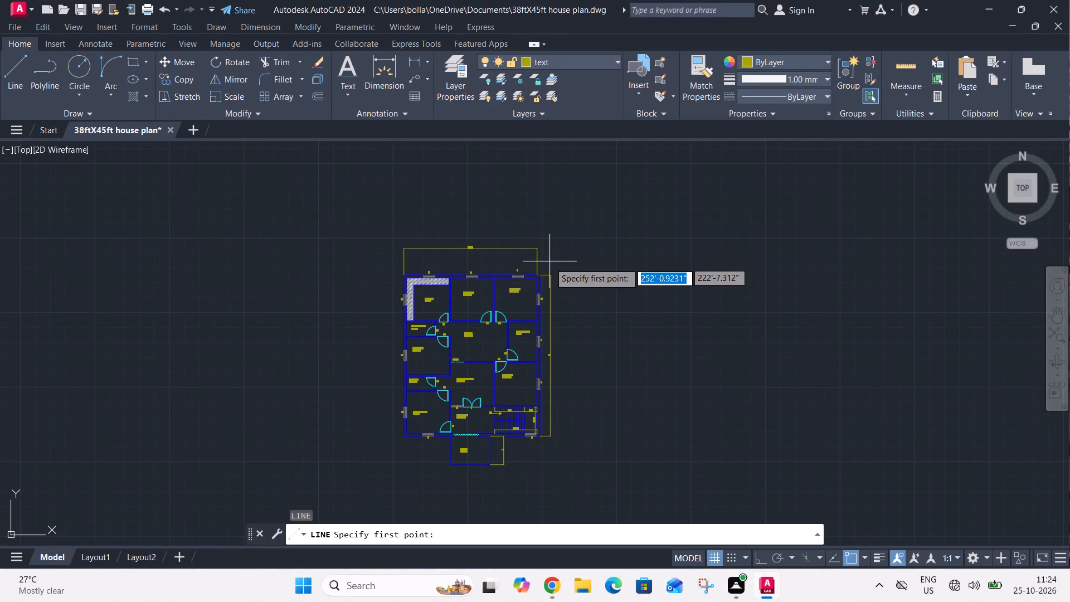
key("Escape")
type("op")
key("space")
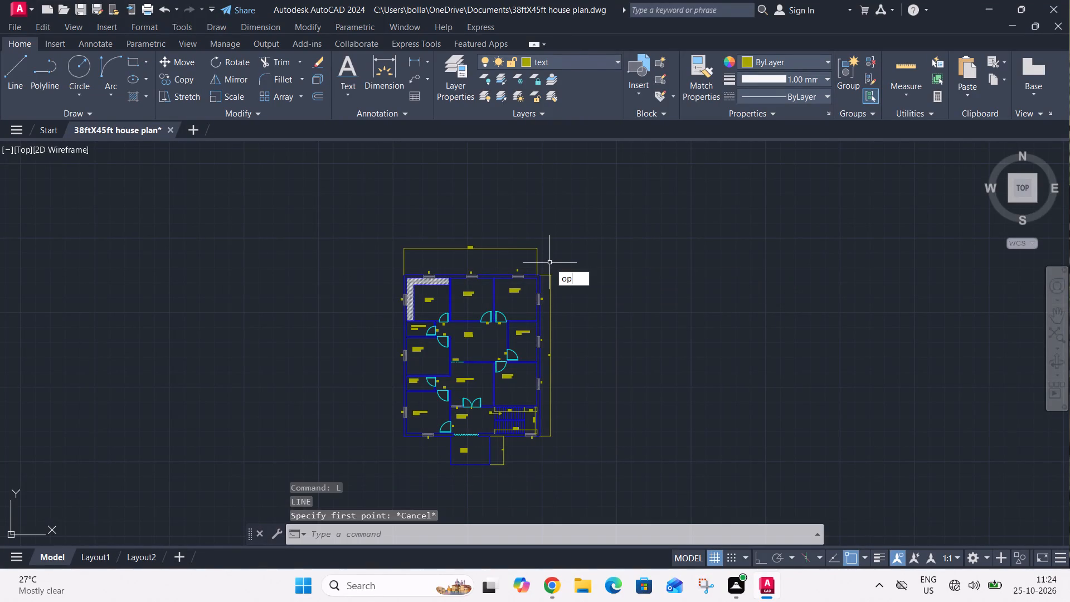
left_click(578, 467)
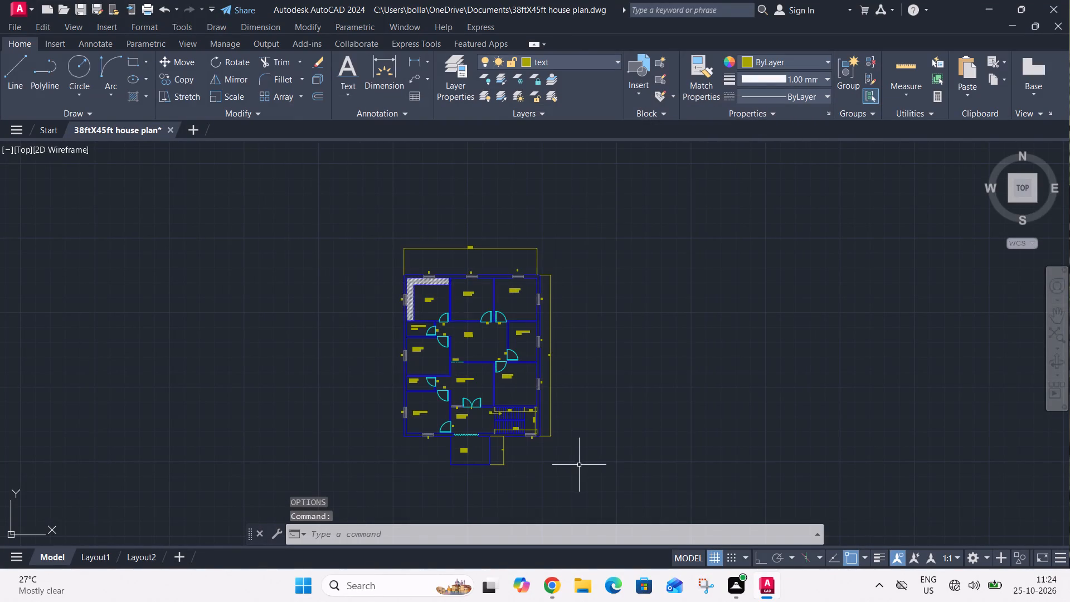
Save the house plan drawing.
key("ctrl+s")
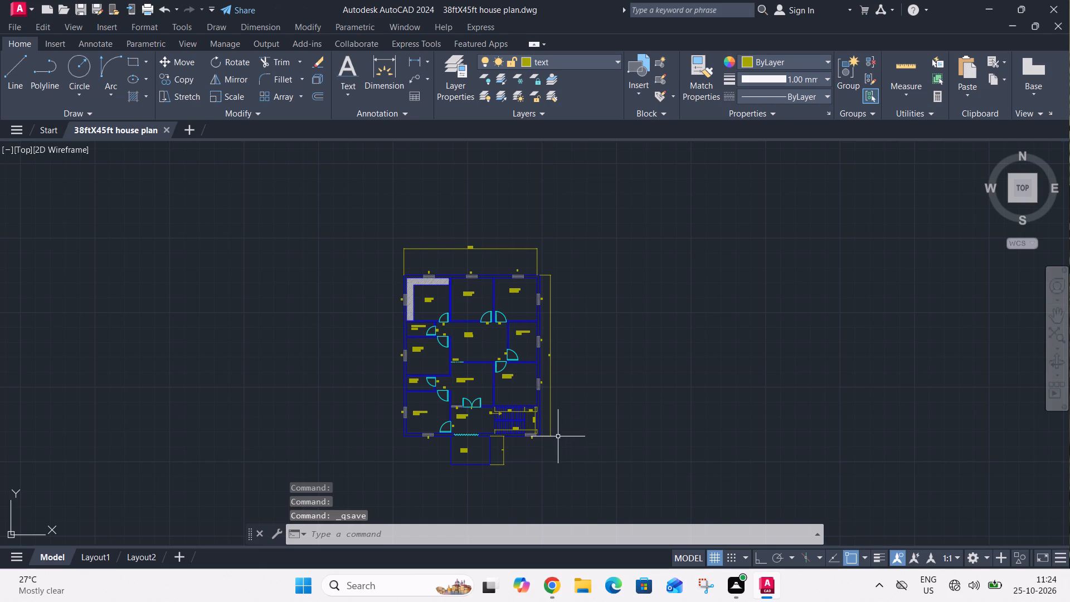
Plot the drawing with Microsoft Print to PDF, using a window plot area enclosing the whole floor plan and its dimensions.
key("ctrl+p")
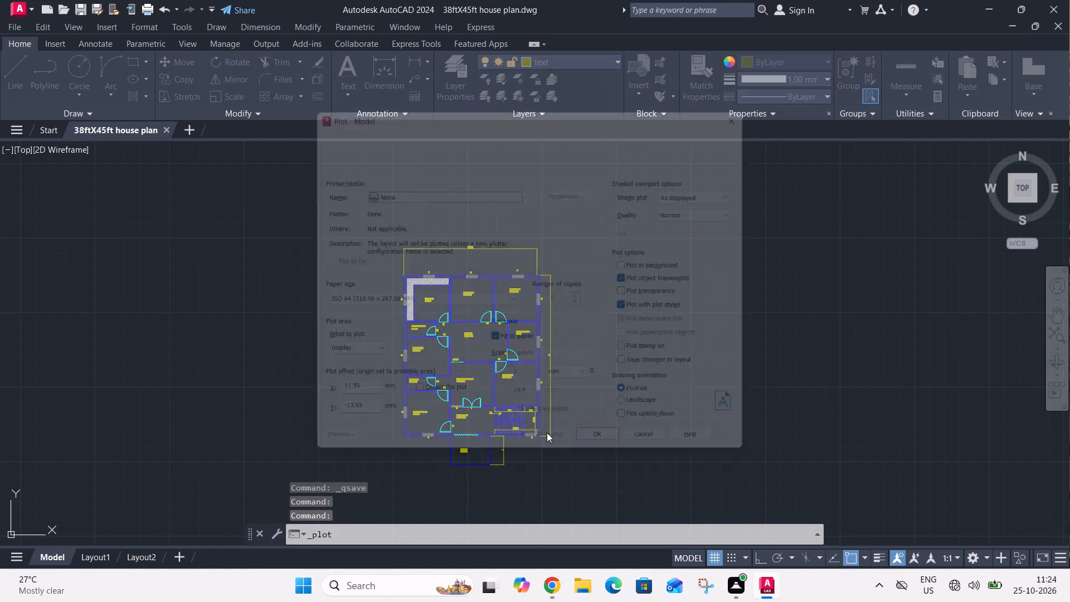
left_click(538, 191)
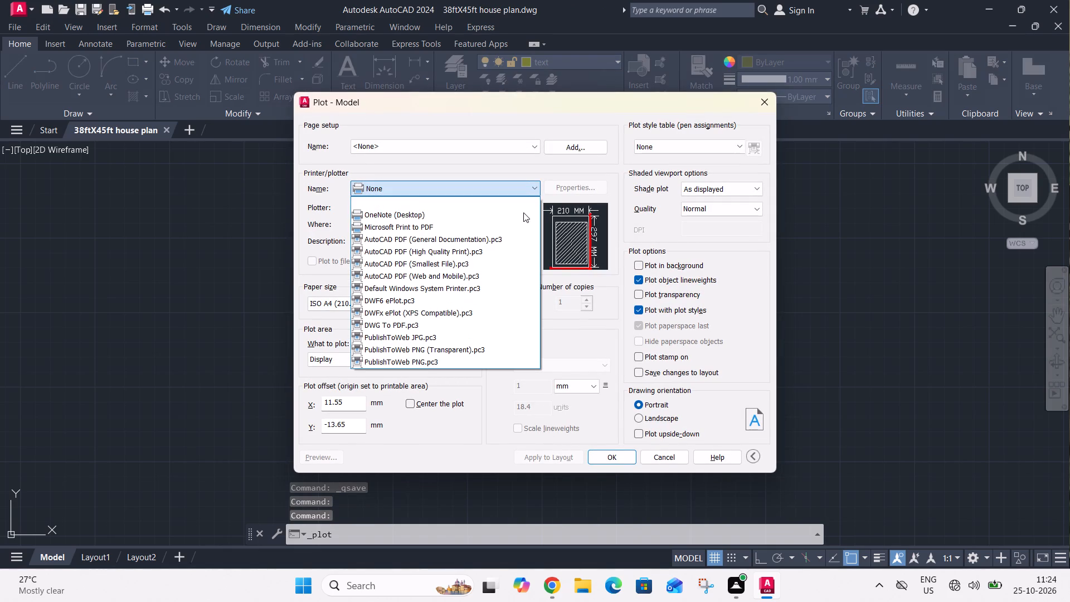
left_click(521, 226)
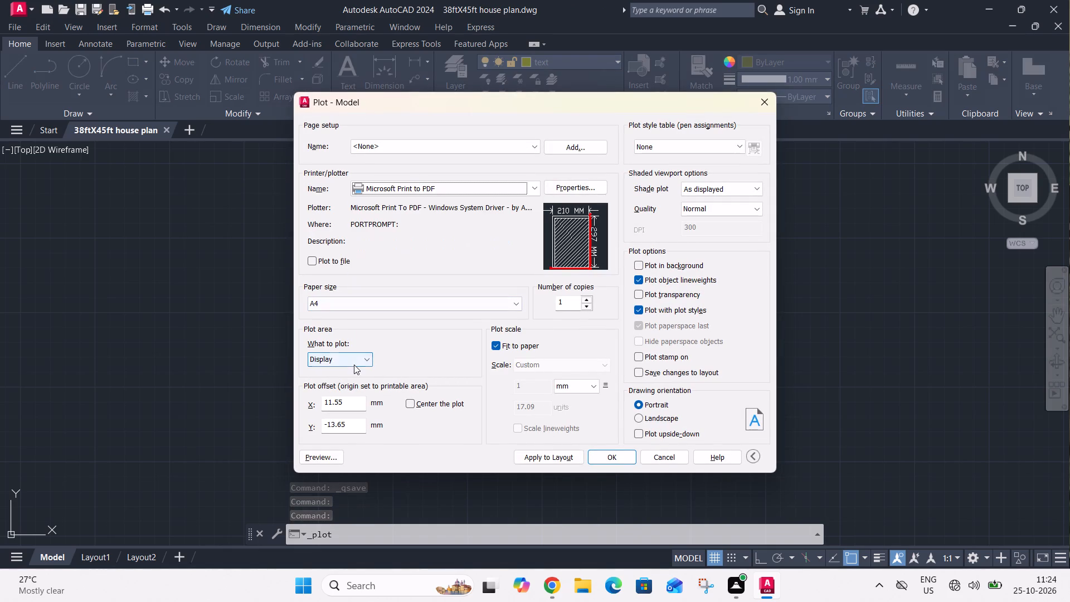
left_click(354, 365)
left_click(342, 399)
left_click(368, 219)
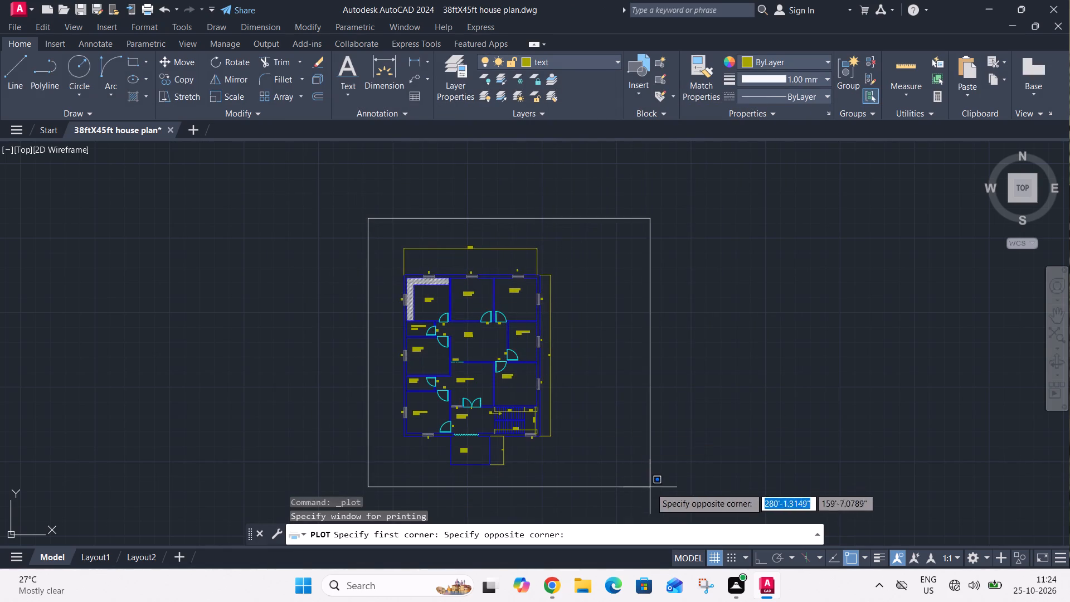
left_click(653, 498)
left_click(619, 454)
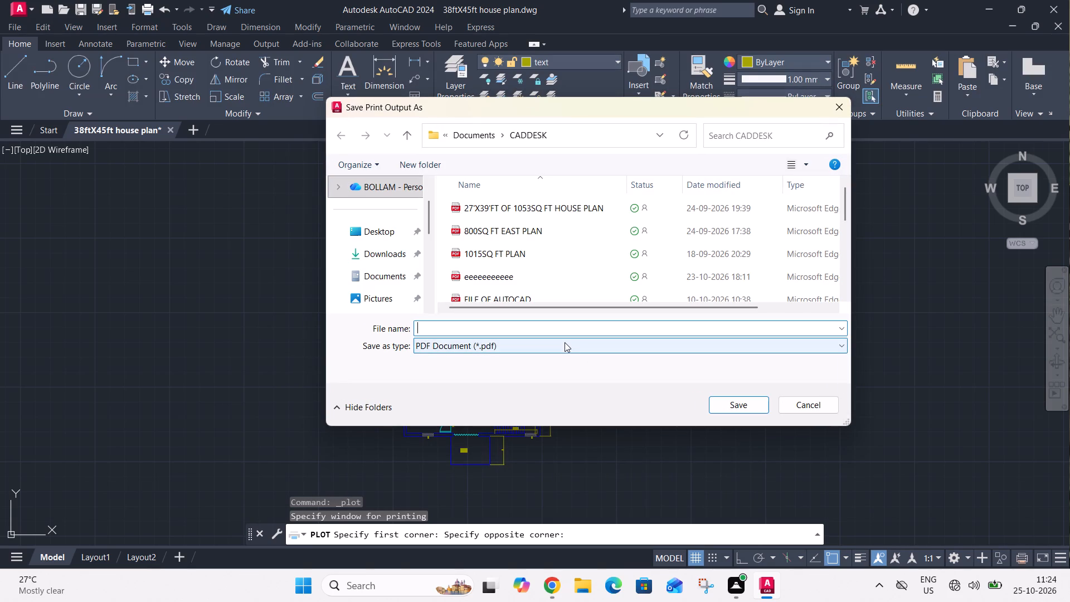
Save the plotted PDF as "ooooooooooo" in the "autocad files" folder inside Documents.
key("3")
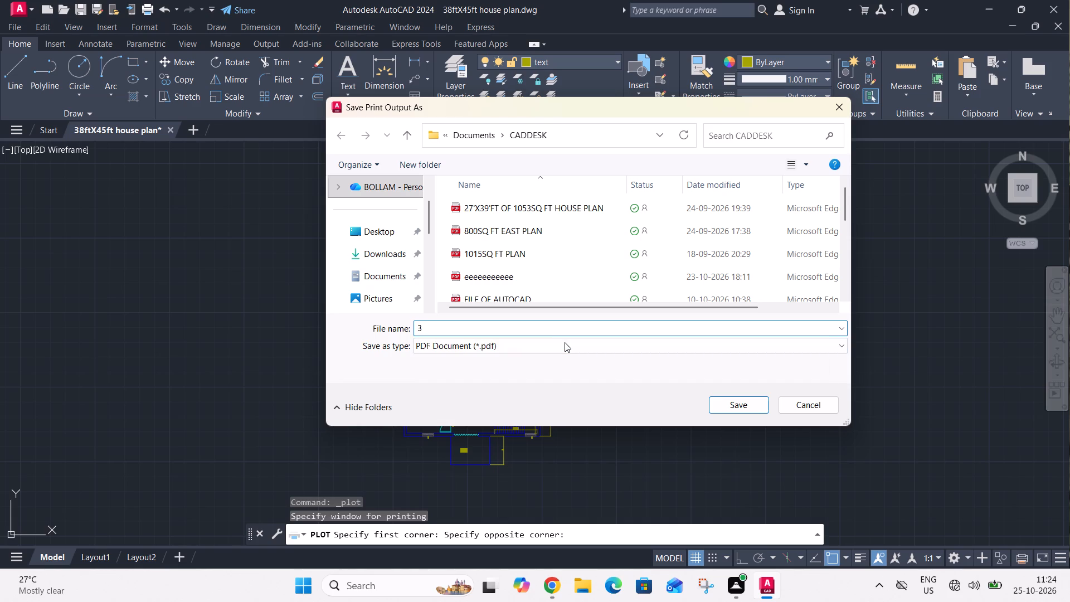
key("BackSpace")
key("o")
key("o")
key("o")
key("o")
key("o")
key("o")
key("o")
key("o")
key("o")
key("o")
key("o")
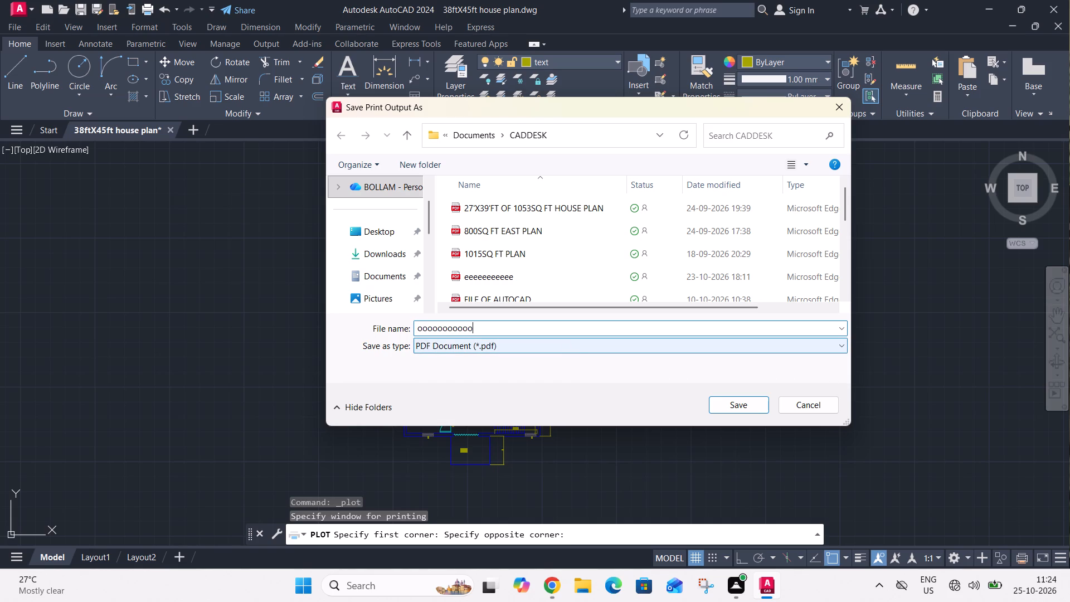
left_click(385, 267)
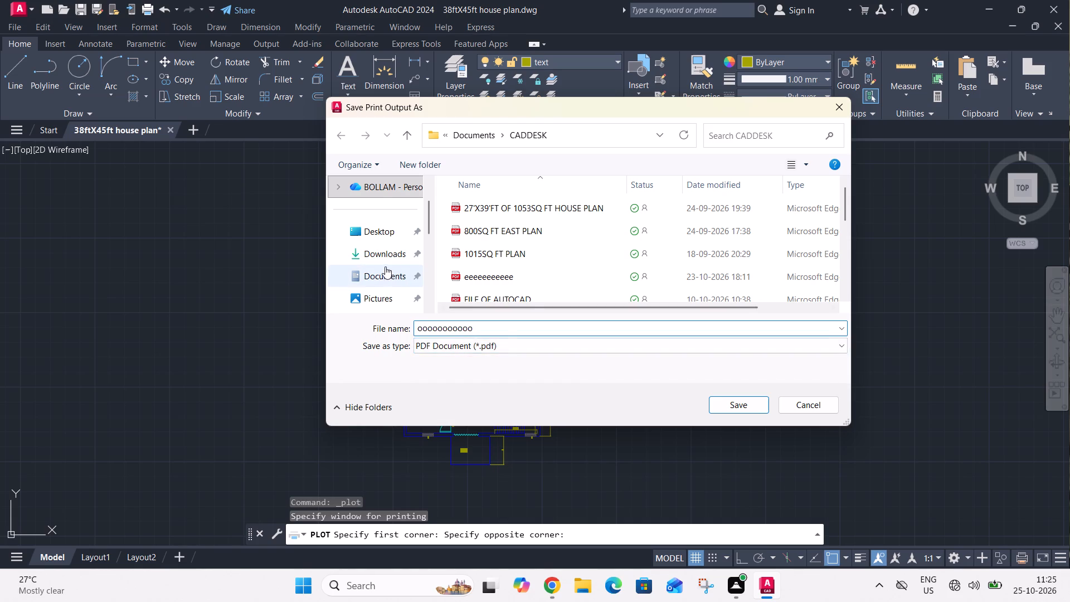
left_click(468, 208)
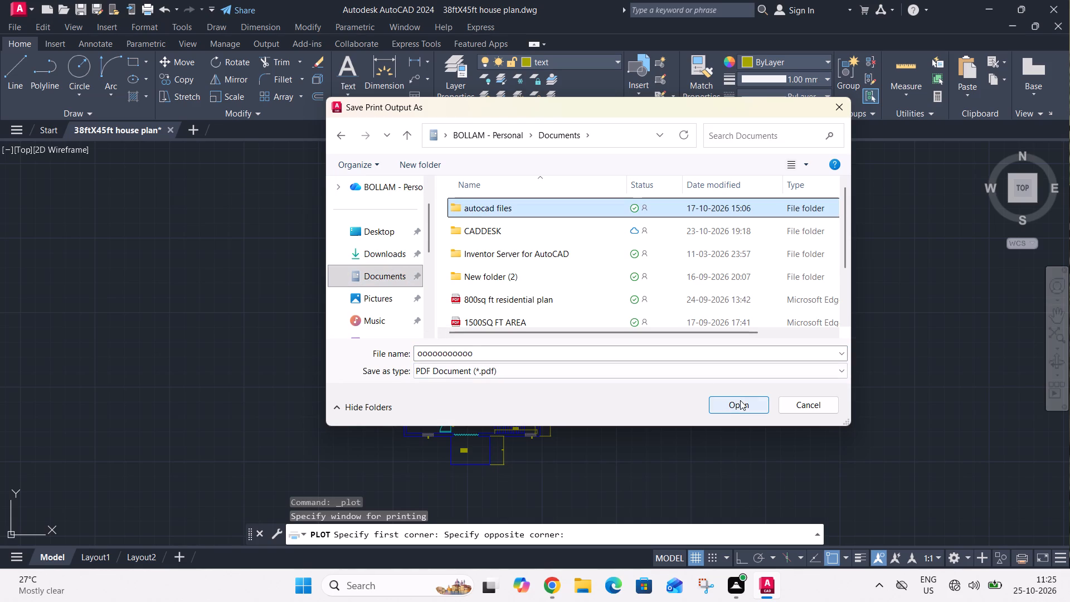
left_click(741, 401)
left_click(741, 401)
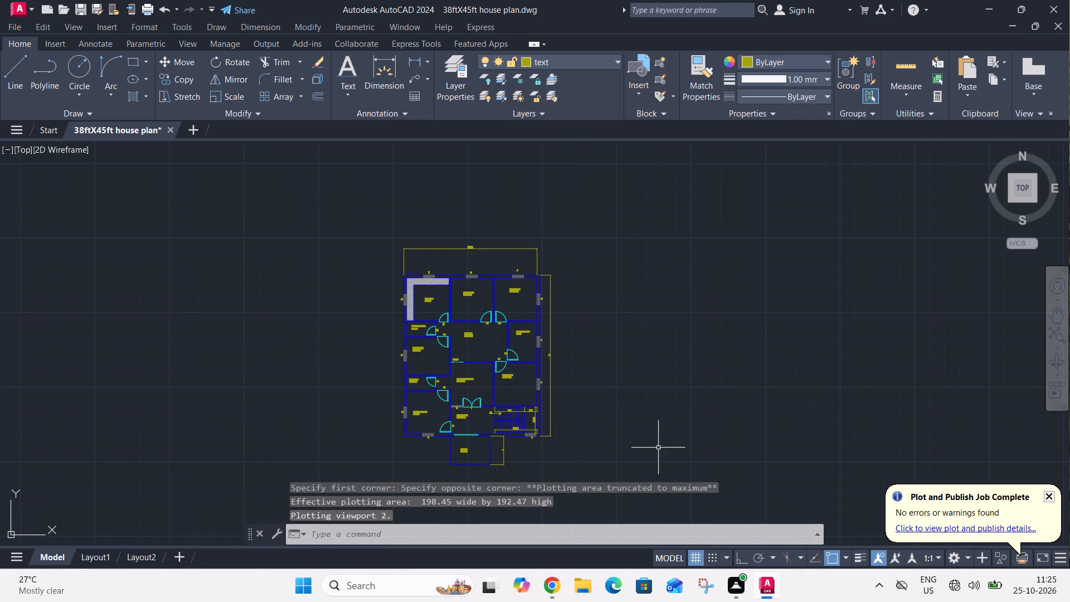
Turn off log file recording with the LOGFILEOFF command.
key("l")
key("o")
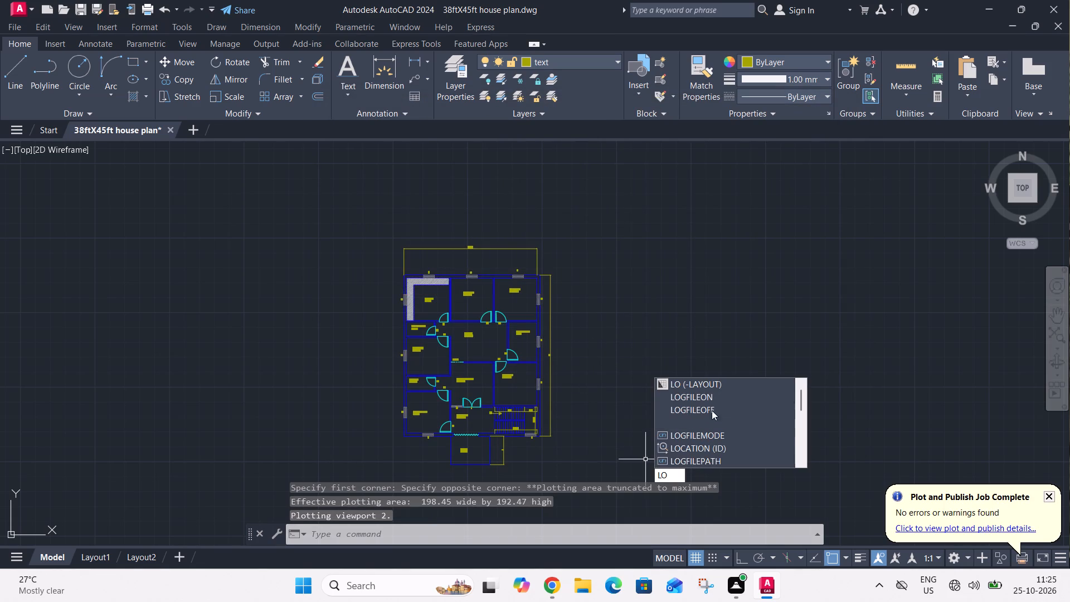
left_click(714, 410)
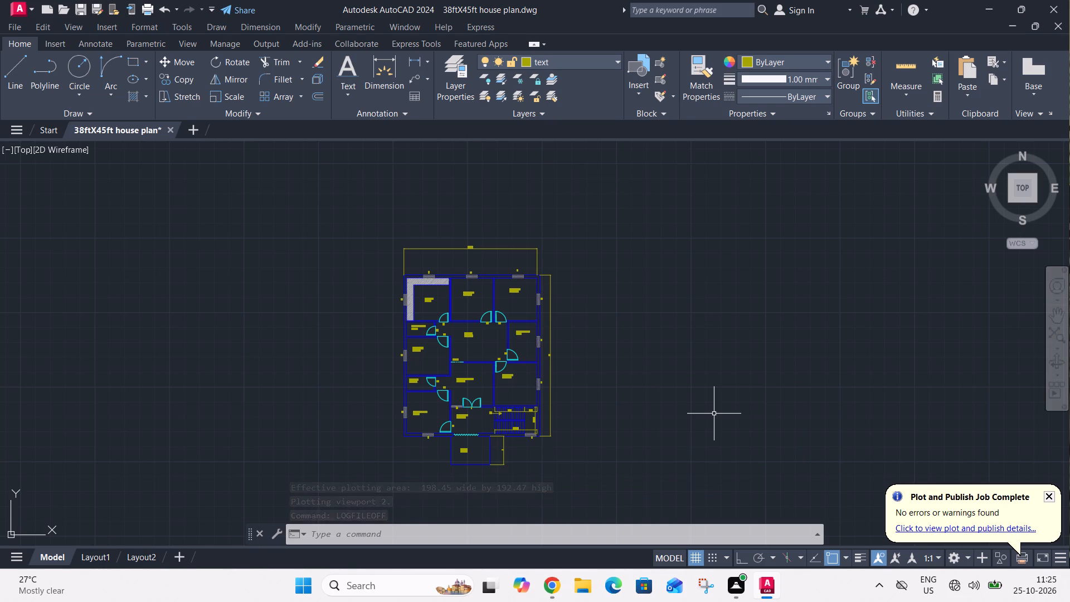
Save the house plan drawing and close AutoCAD.
key("ctrl+s")
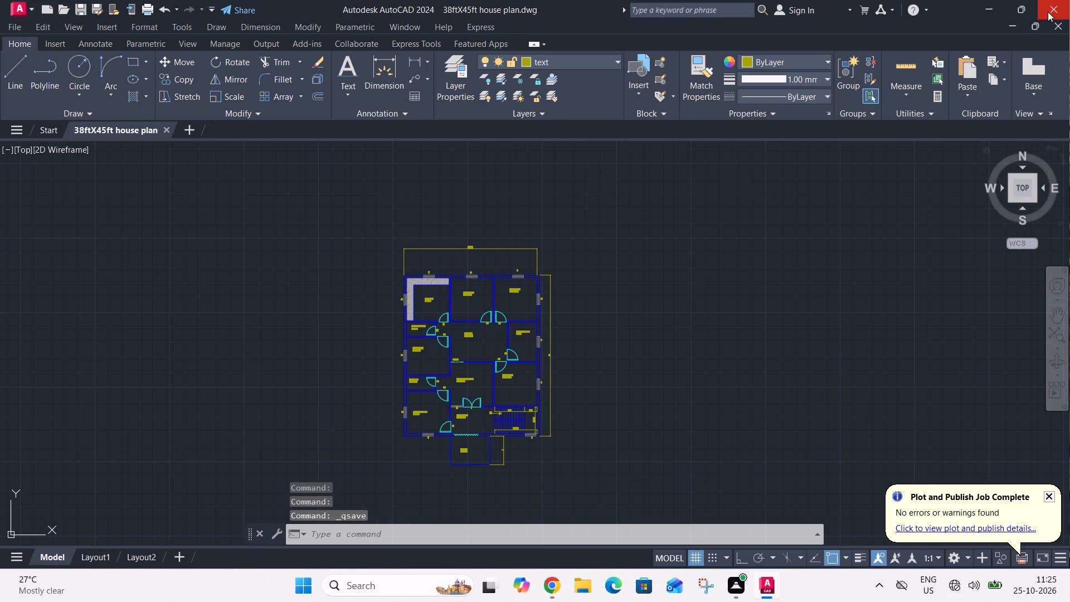
left_click(1049, 11)
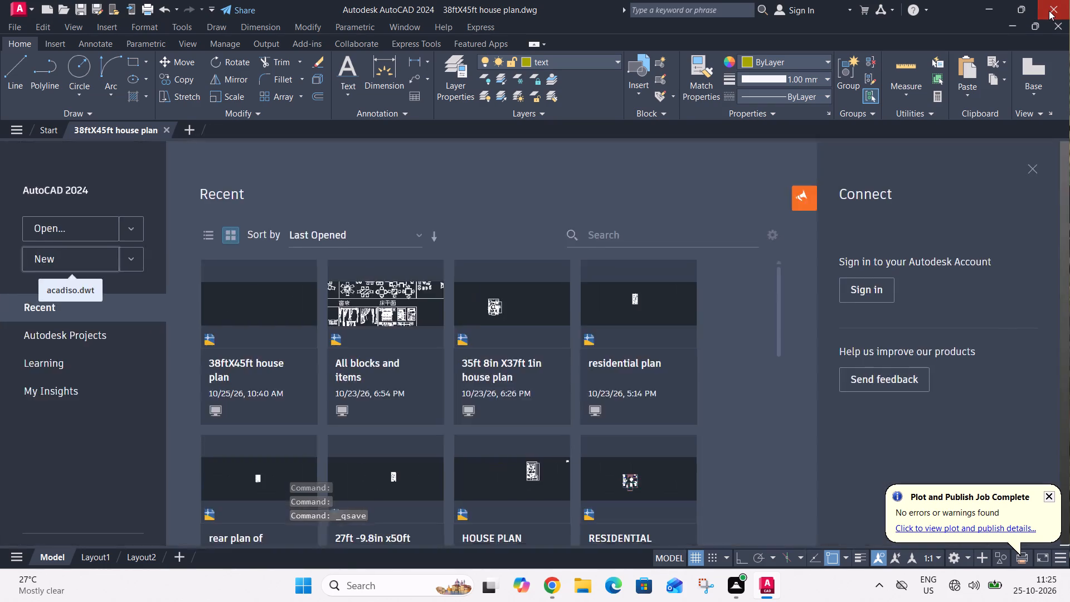